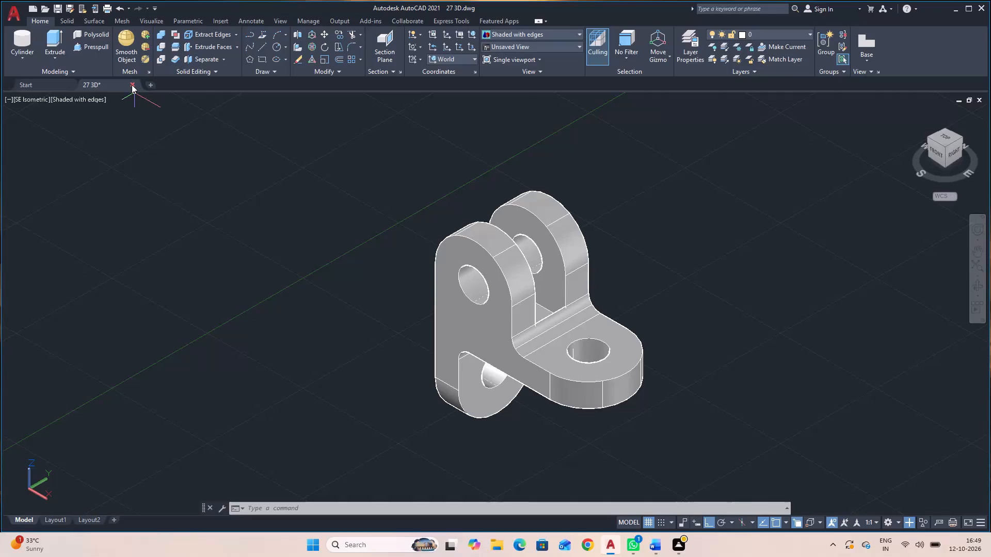
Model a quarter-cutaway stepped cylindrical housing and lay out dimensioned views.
Close the 27 3D drawing without saving its changes.
click(132, 85)
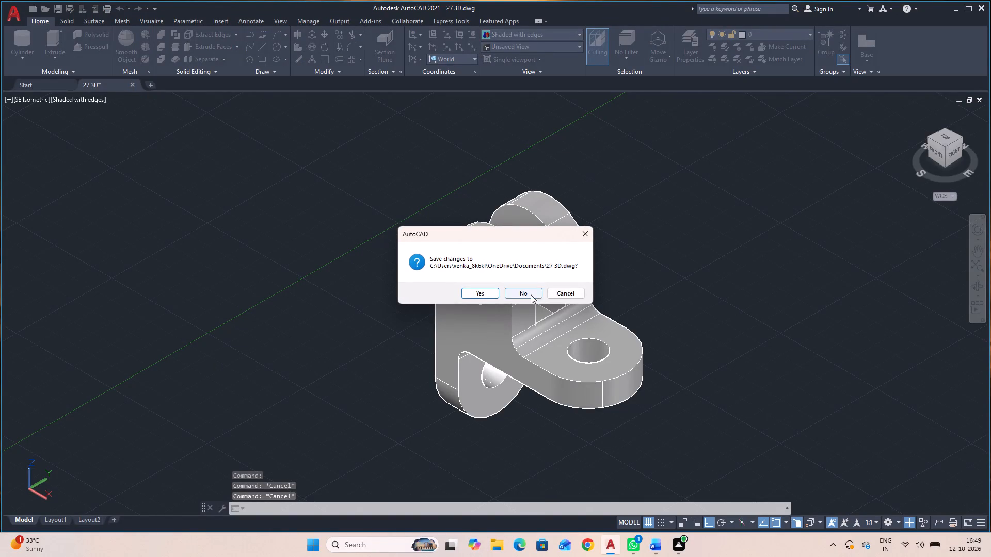
click(531, 294)
Start a new drawing.
click(262, 225)
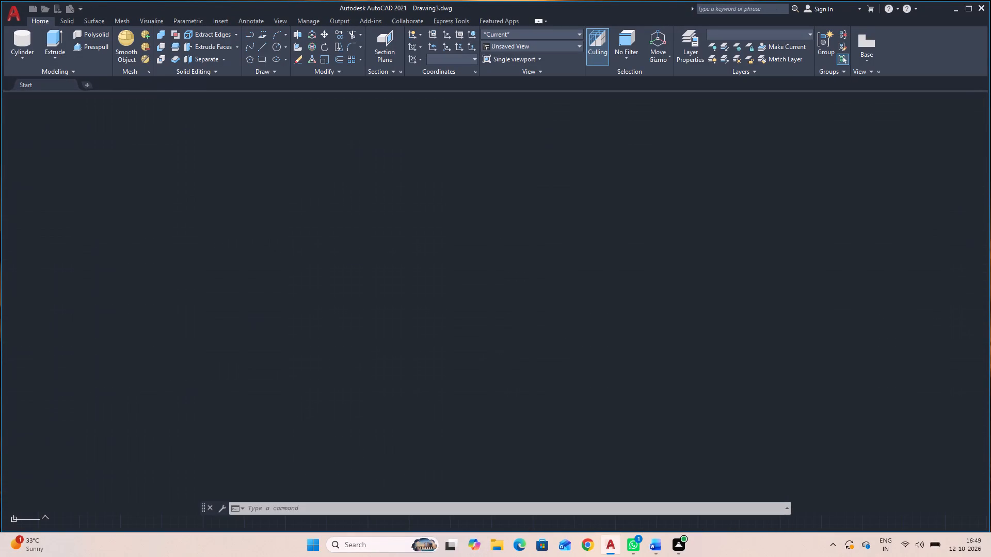
Display the empty drawing in the Shaded with edges visual style from the SE Isometric view.
click(21, 56)
click(31, 75)
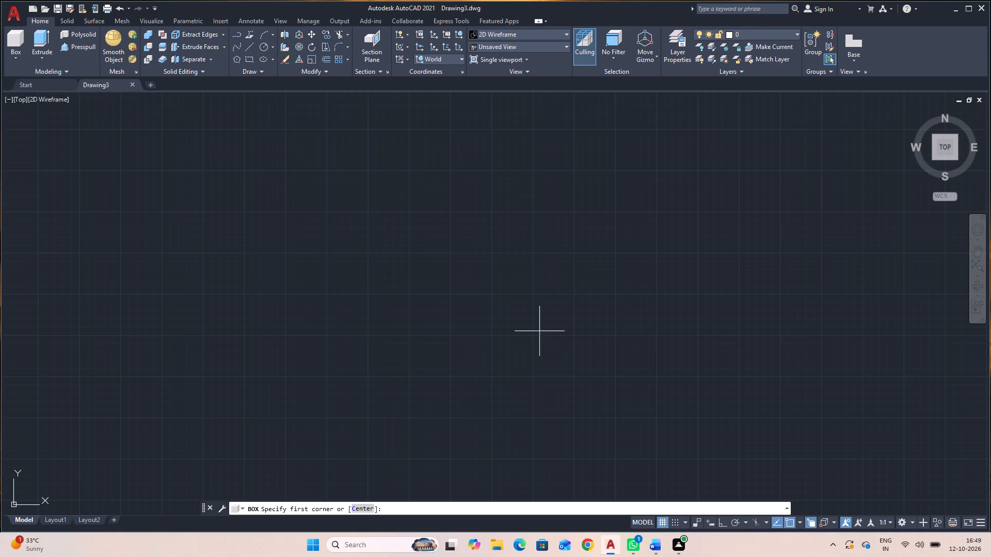
click(531, 38)
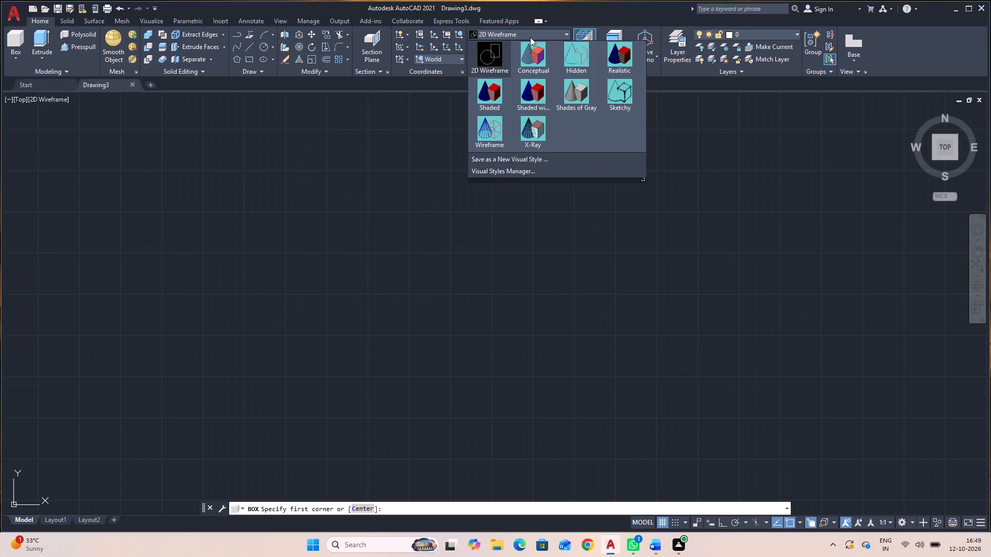
click(543, 97)
click(537, 43)
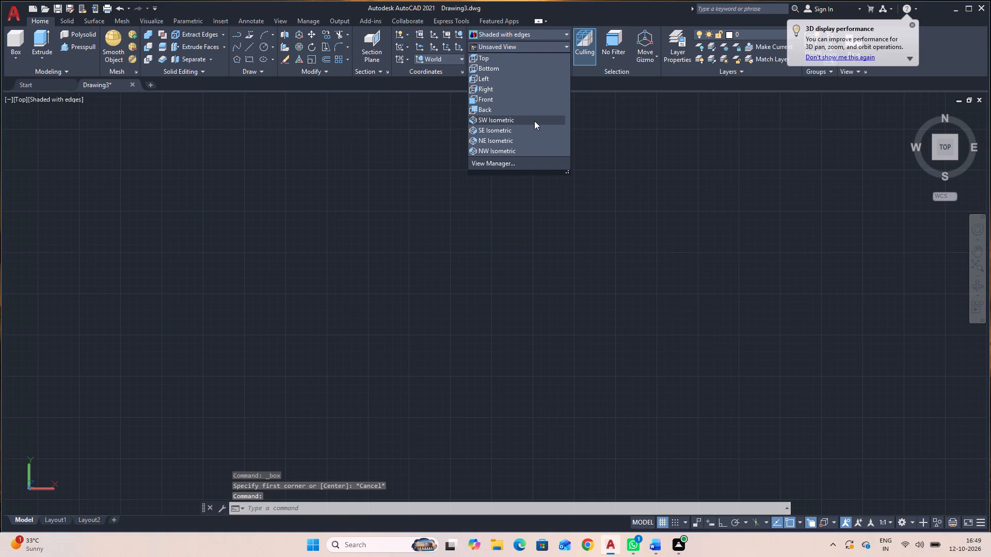
click(528, 130)
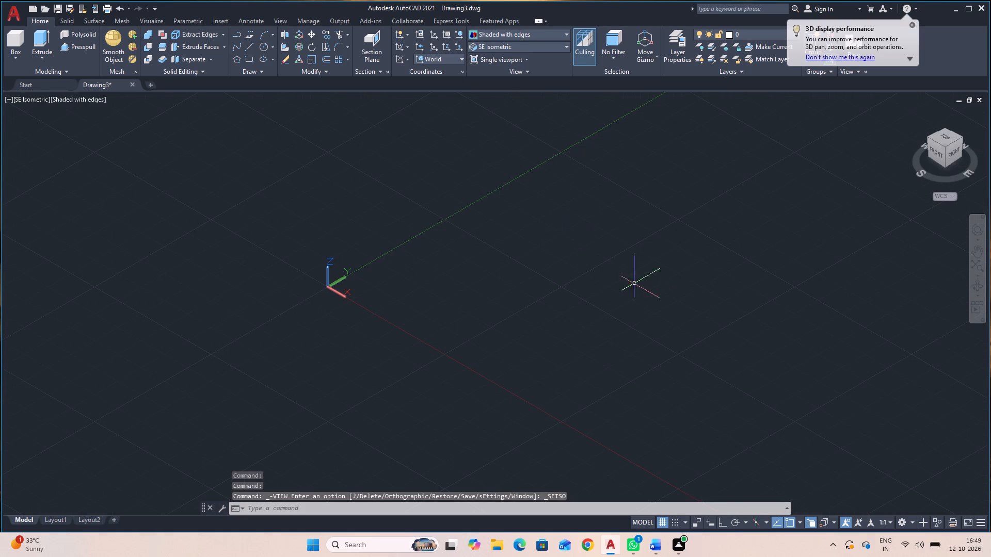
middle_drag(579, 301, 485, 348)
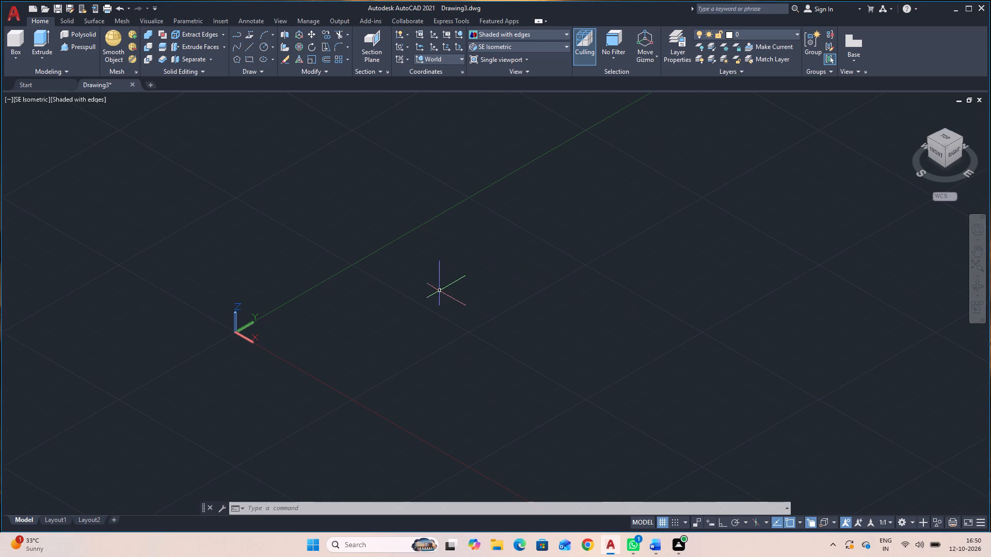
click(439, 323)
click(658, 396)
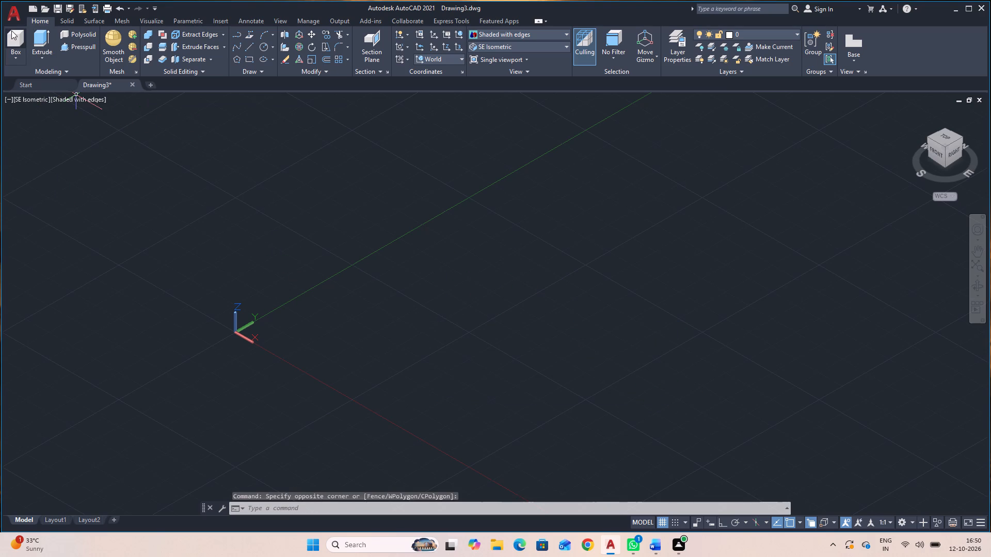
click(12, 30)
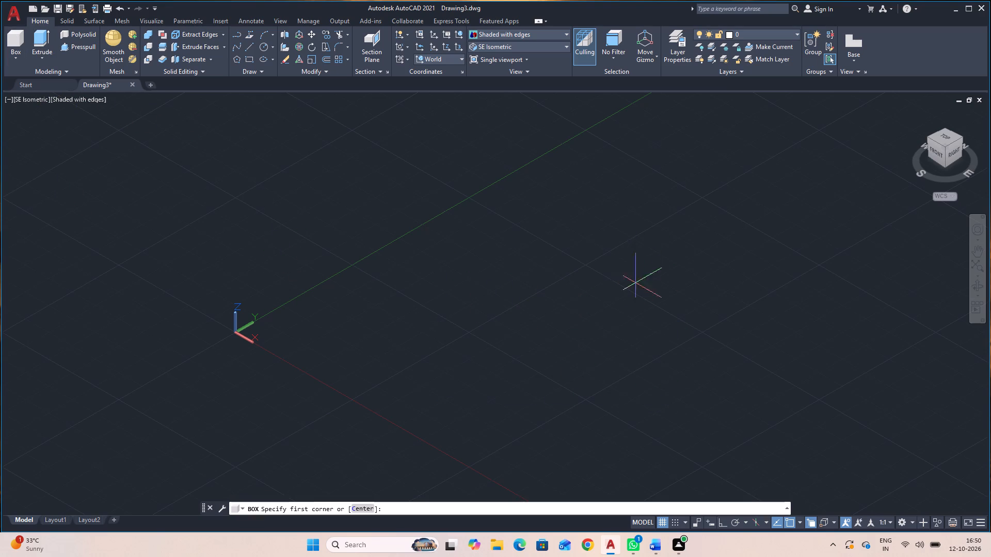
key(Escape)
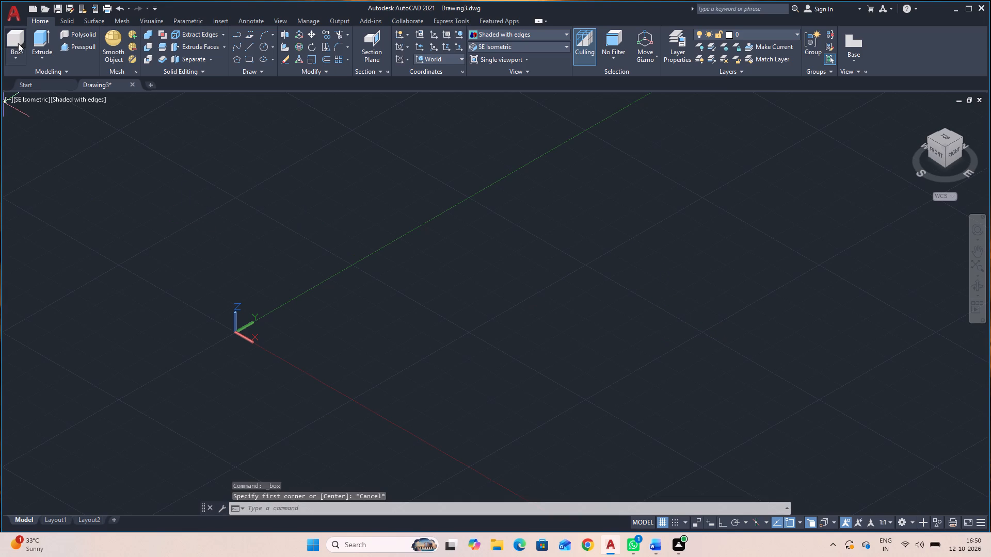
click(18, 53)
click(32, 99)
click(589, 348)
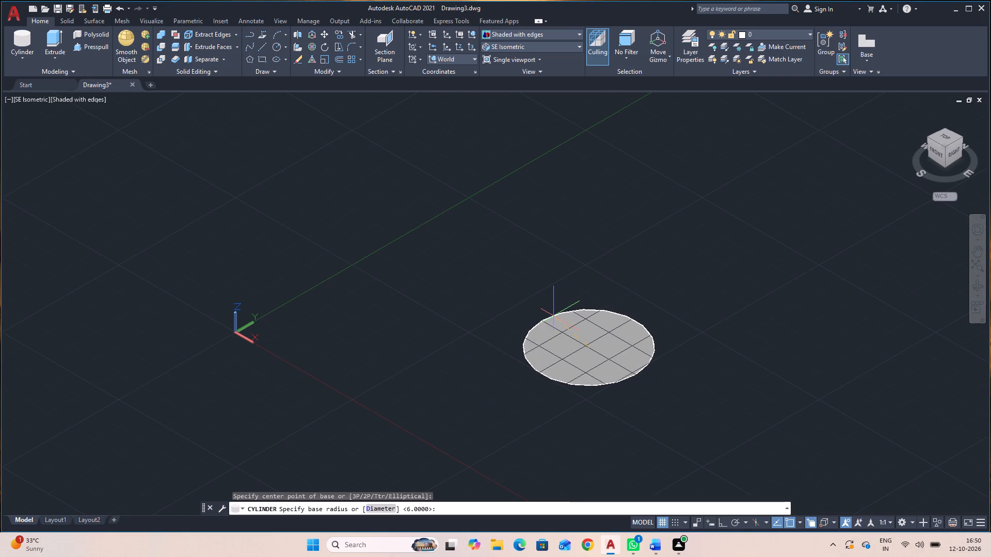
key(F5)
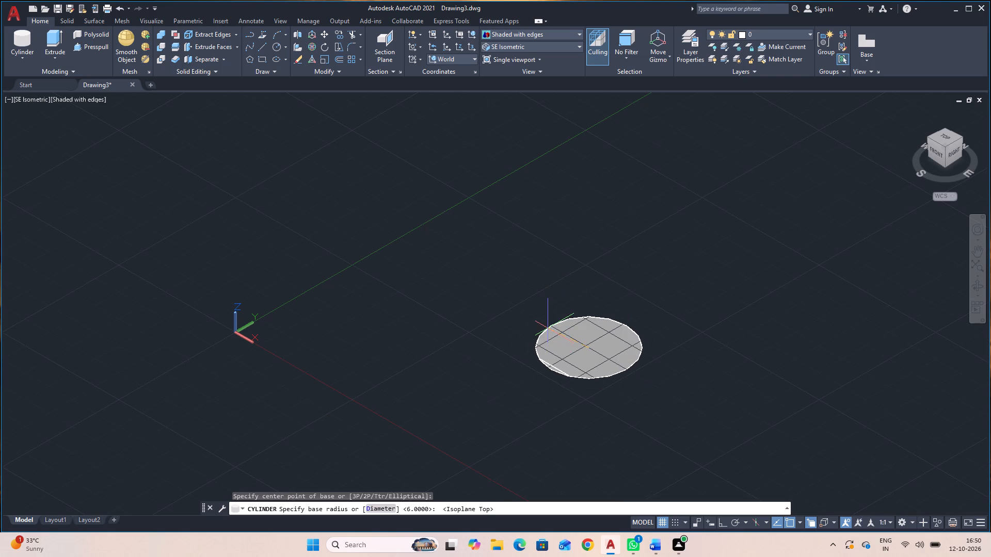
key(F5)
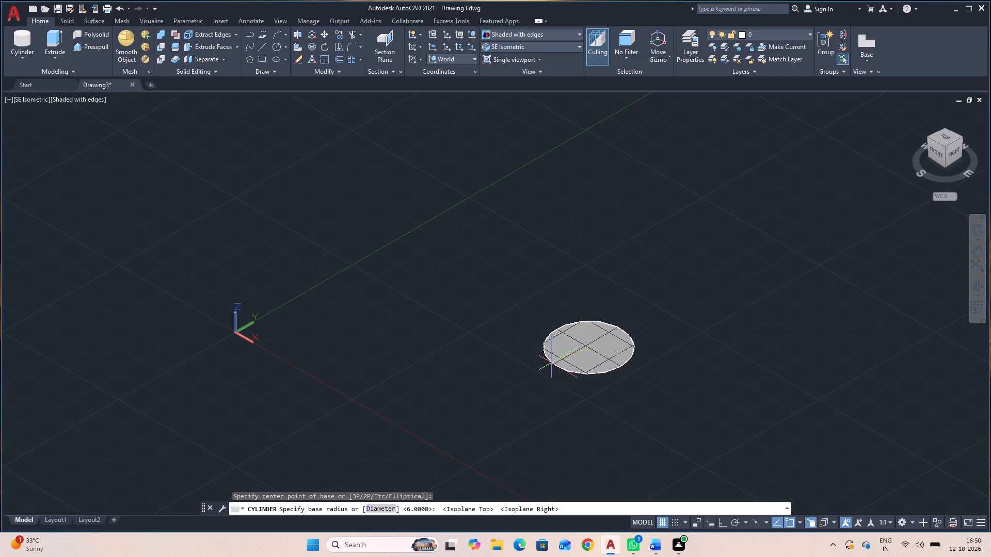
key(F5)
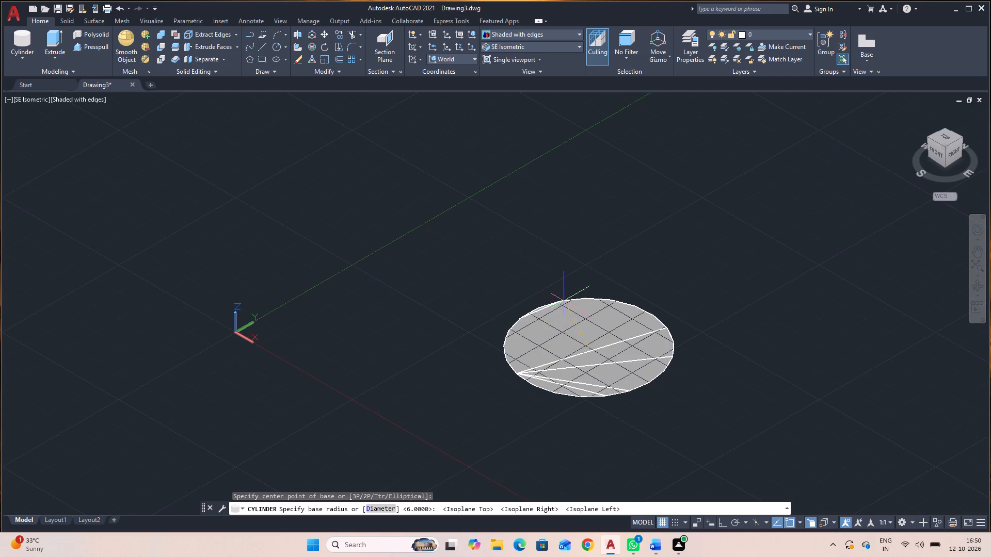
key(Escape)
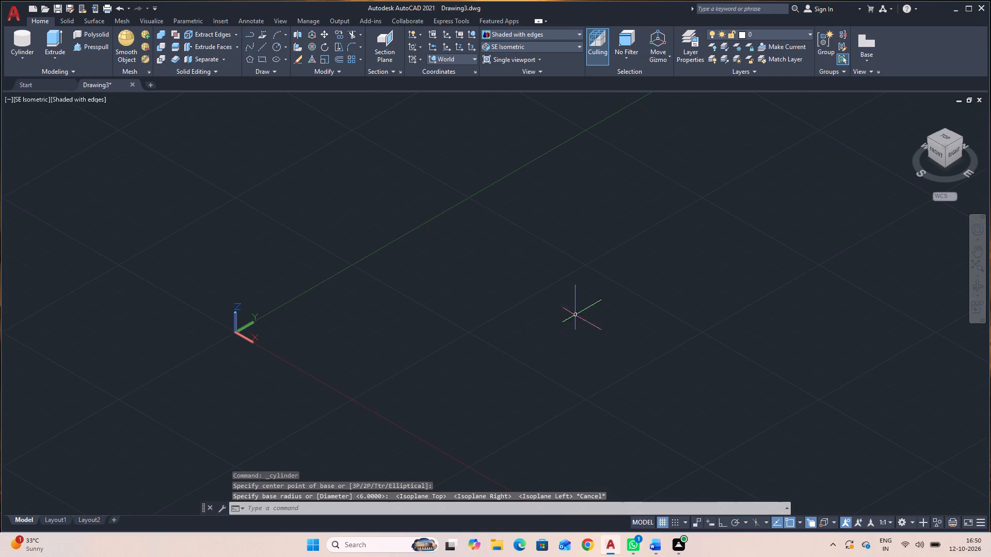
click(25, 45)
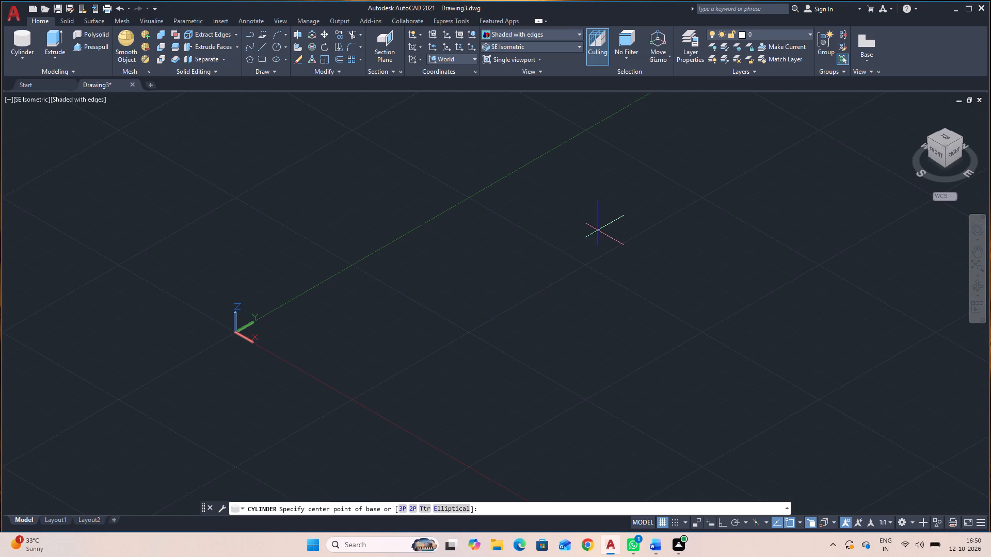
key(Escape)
Draw a freehand solid box of arbitrary size standing on the XY plane, as a reference for vertical faces.
click(19, 58)
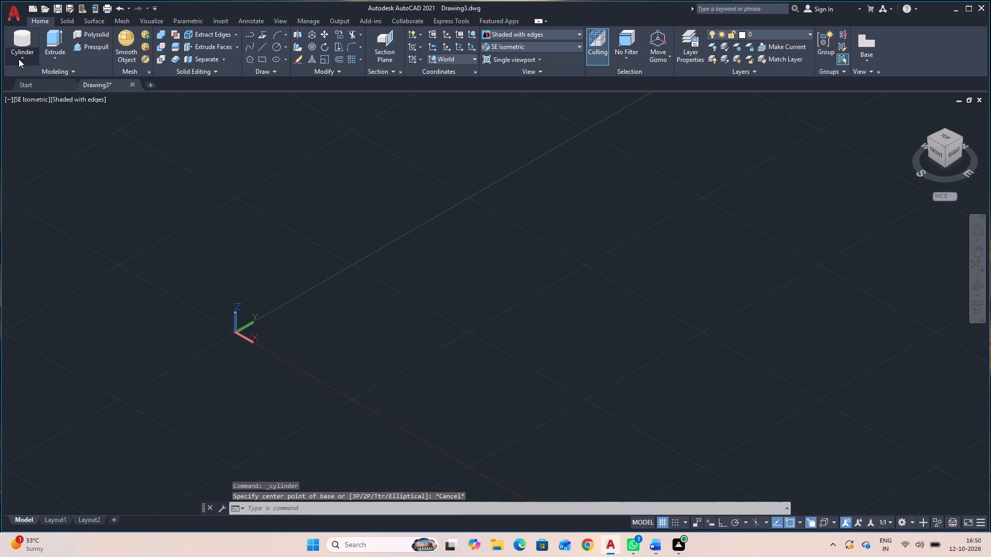
click(29, 81)
click(609, 204)
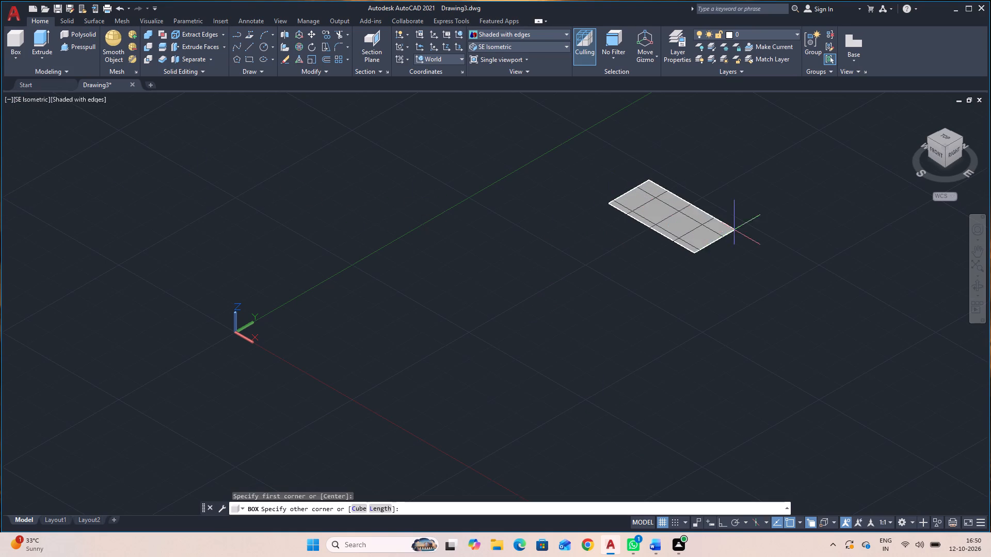
click(843, 231)
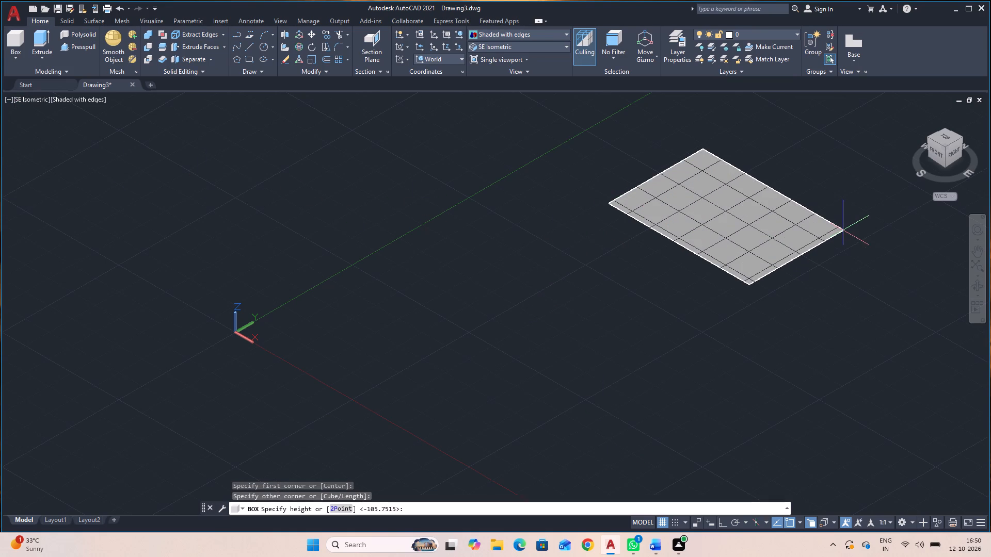
click(811, 106)
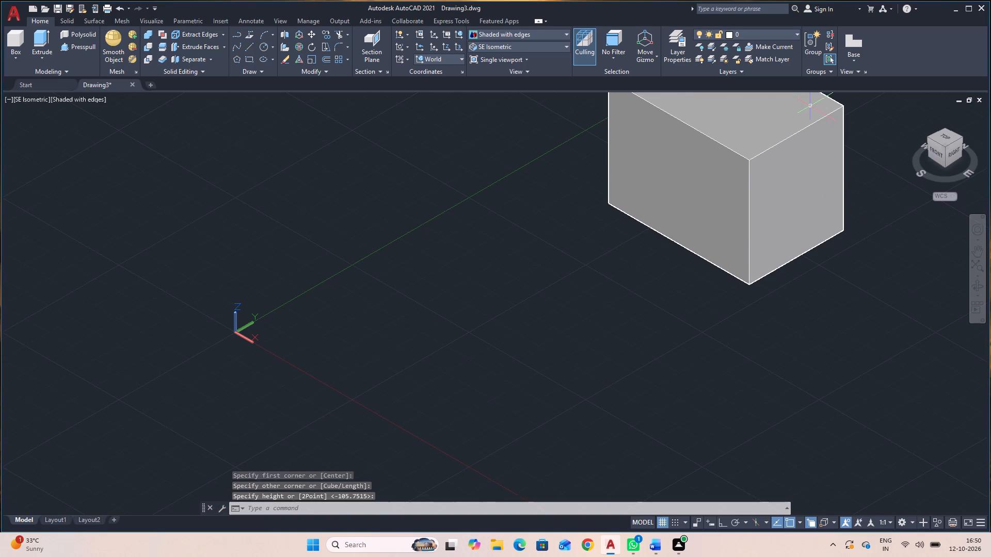
Create a cylinder of radius 16 and height 40 centred on the box's front face, projecting outward from it.
middle_drag(556, 320, 471, 416)
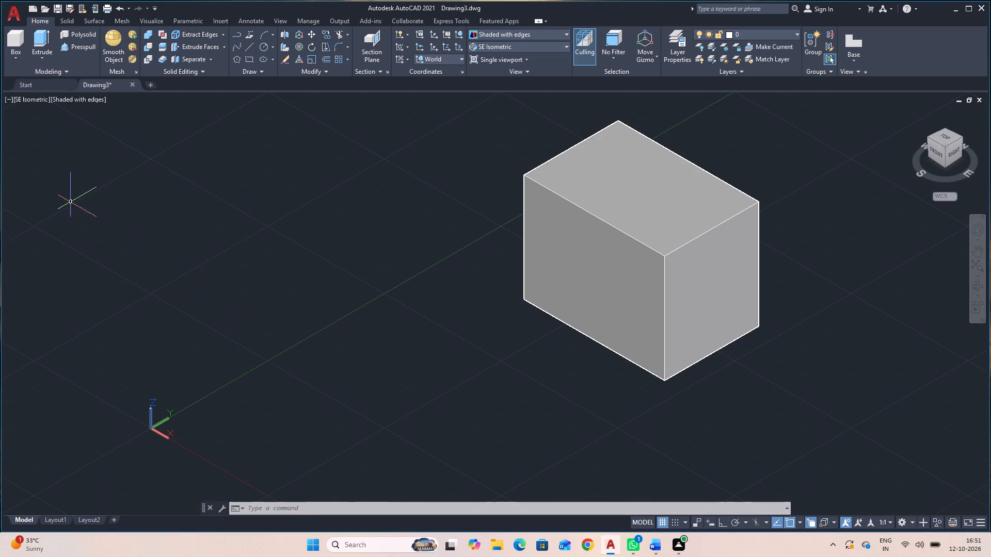
click(22, 57)
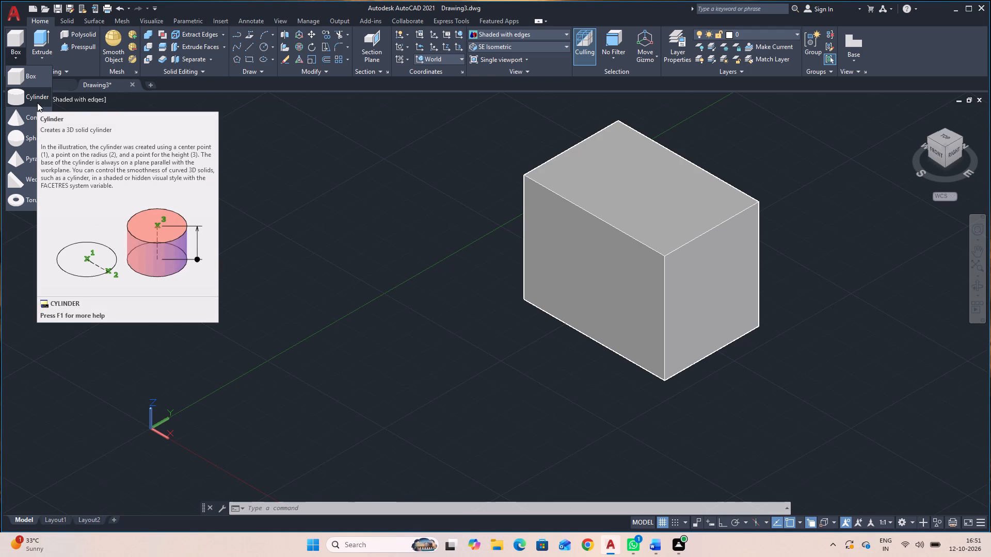
click(23, 98)
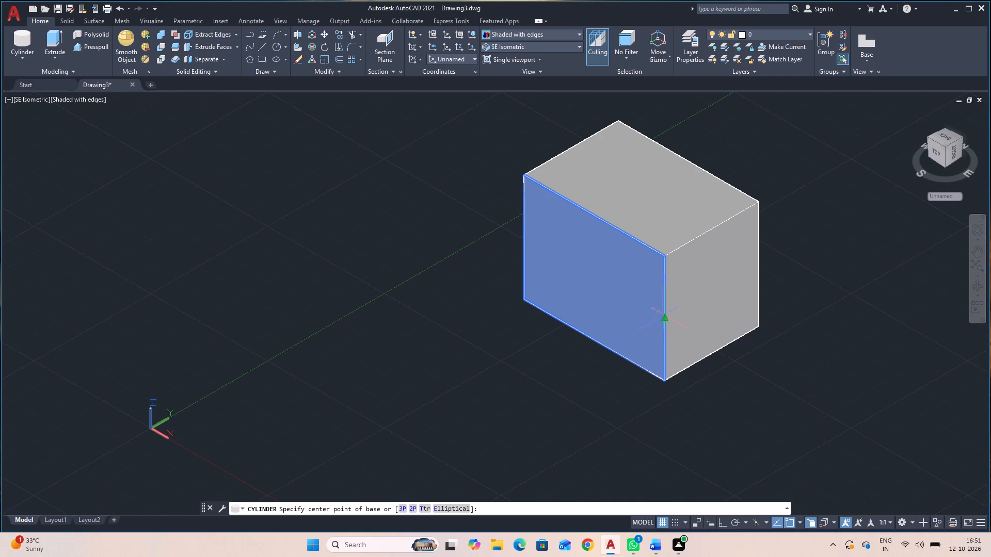
click(595, 278)
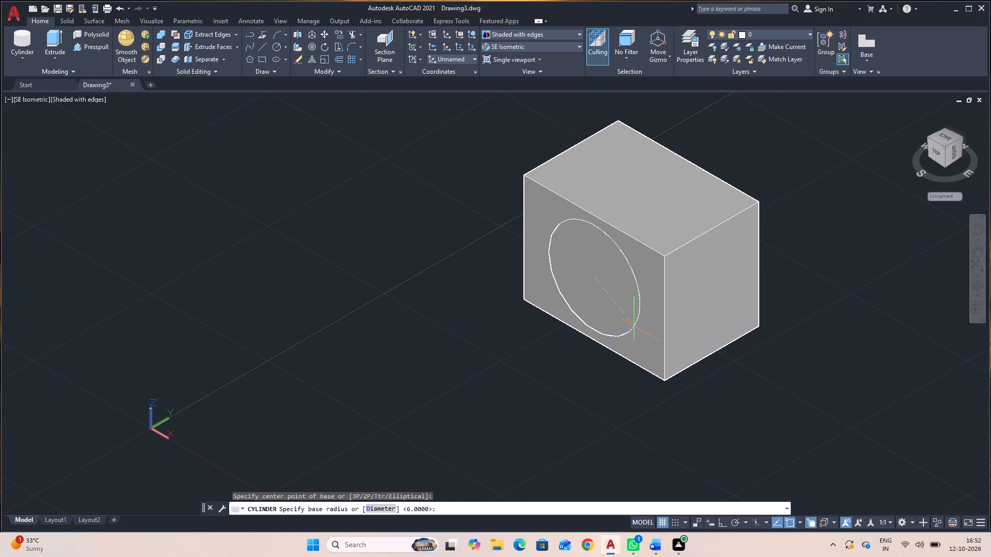
text(16)
key(Return)
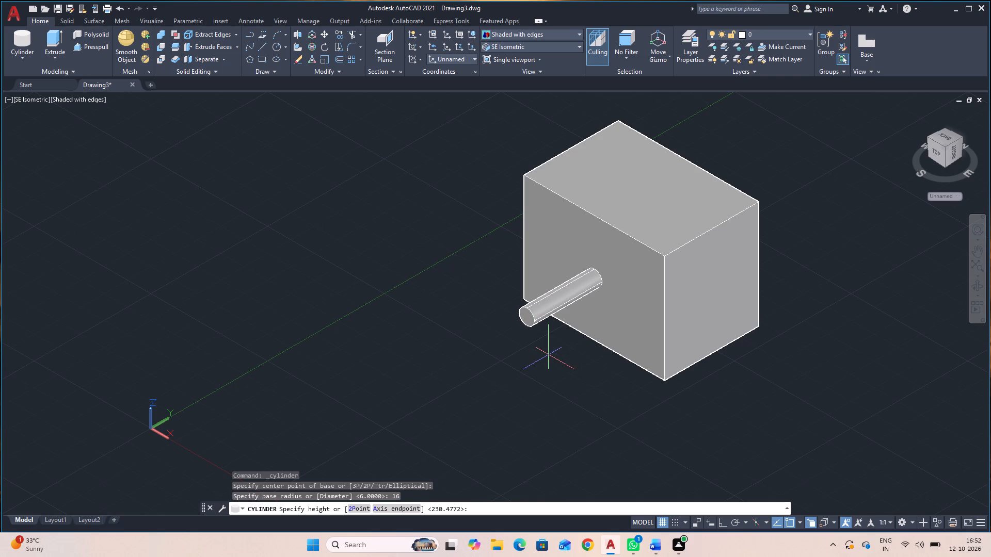
text(40)
key(Return)
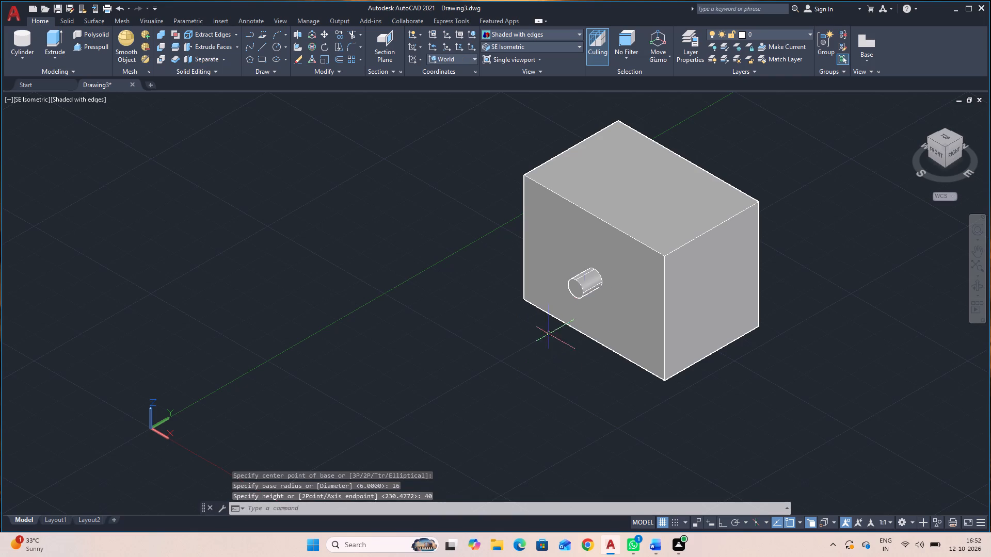
Delete the reference box, leaving only the horizontal cylinder.
click(641, 288)
key(Delete)
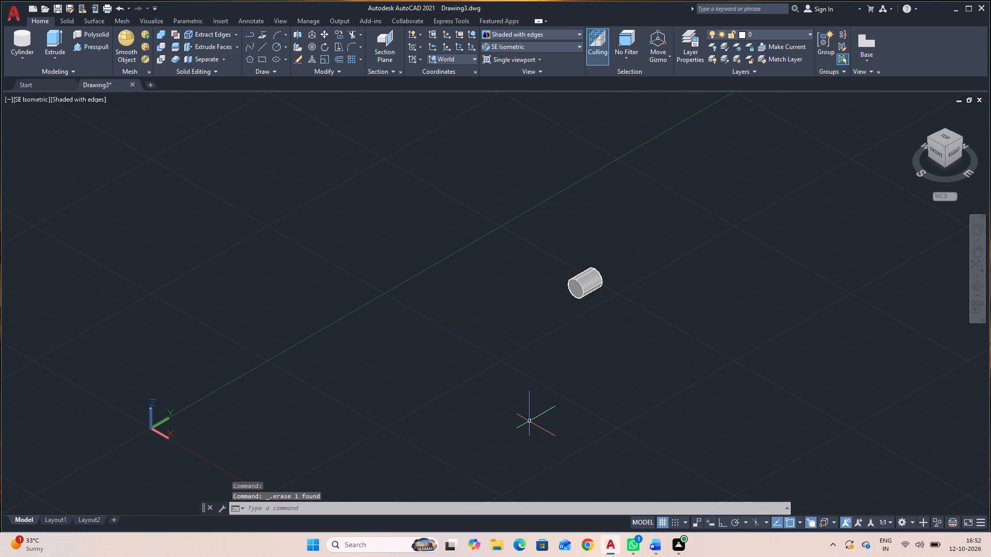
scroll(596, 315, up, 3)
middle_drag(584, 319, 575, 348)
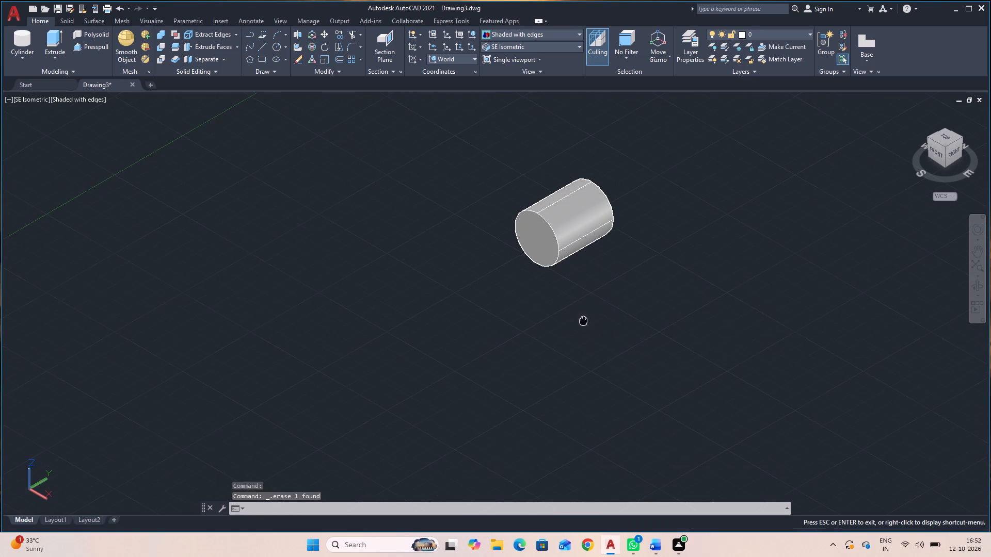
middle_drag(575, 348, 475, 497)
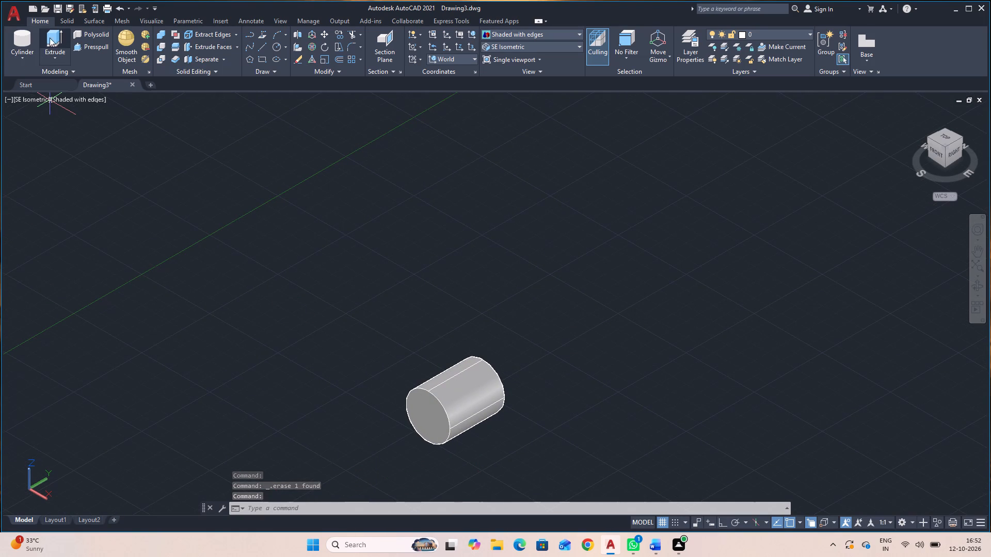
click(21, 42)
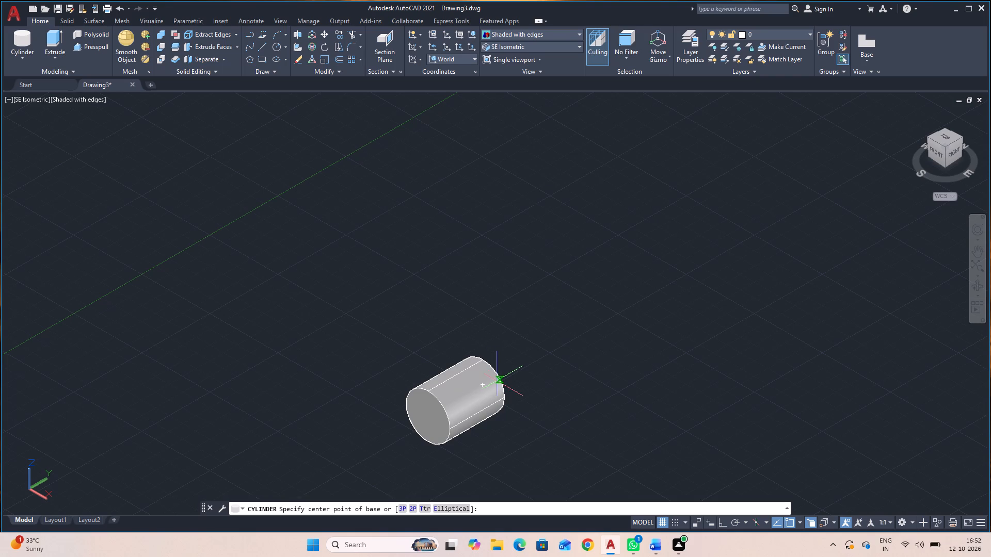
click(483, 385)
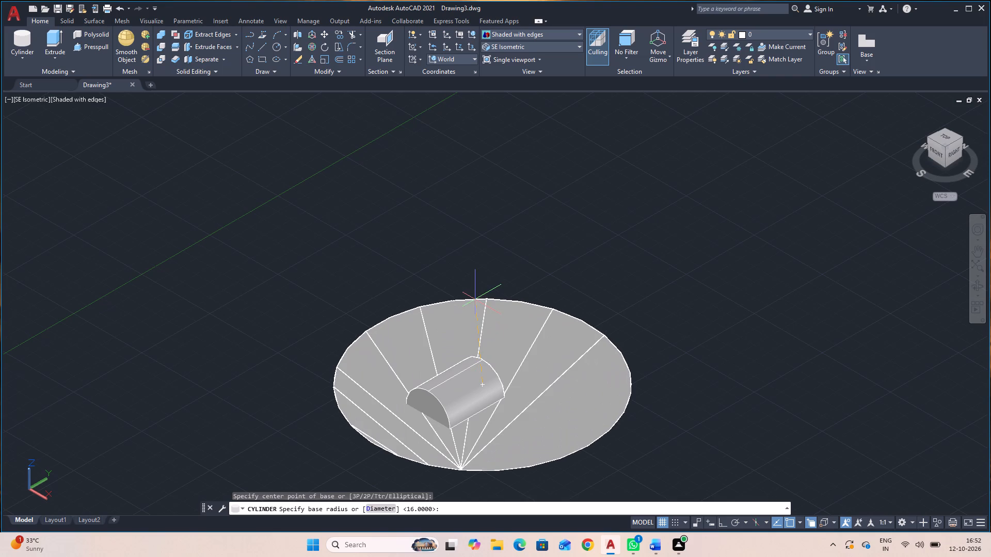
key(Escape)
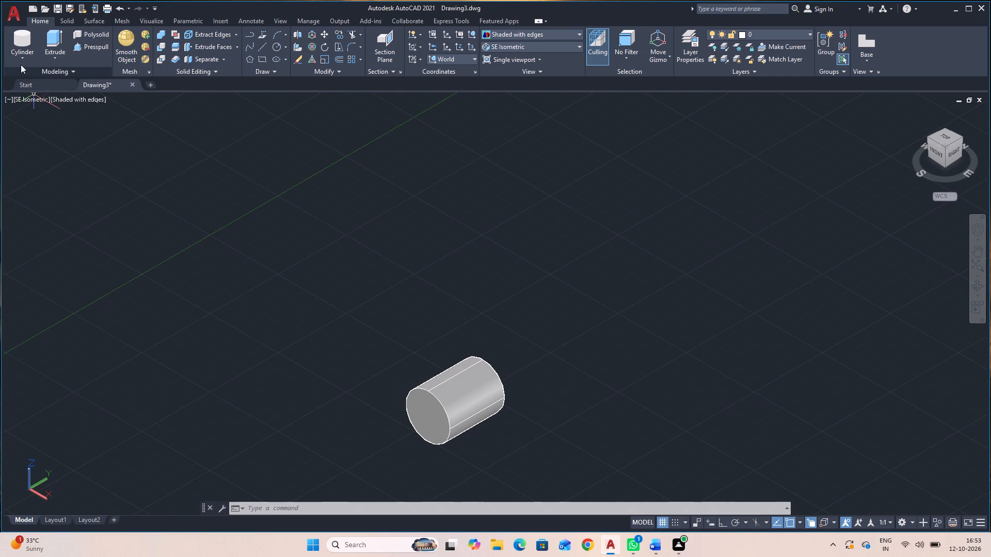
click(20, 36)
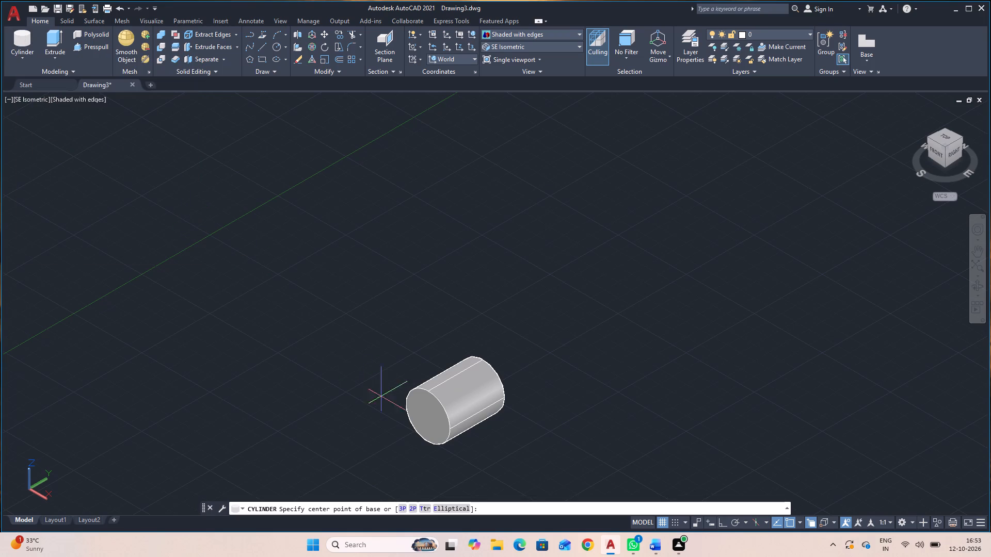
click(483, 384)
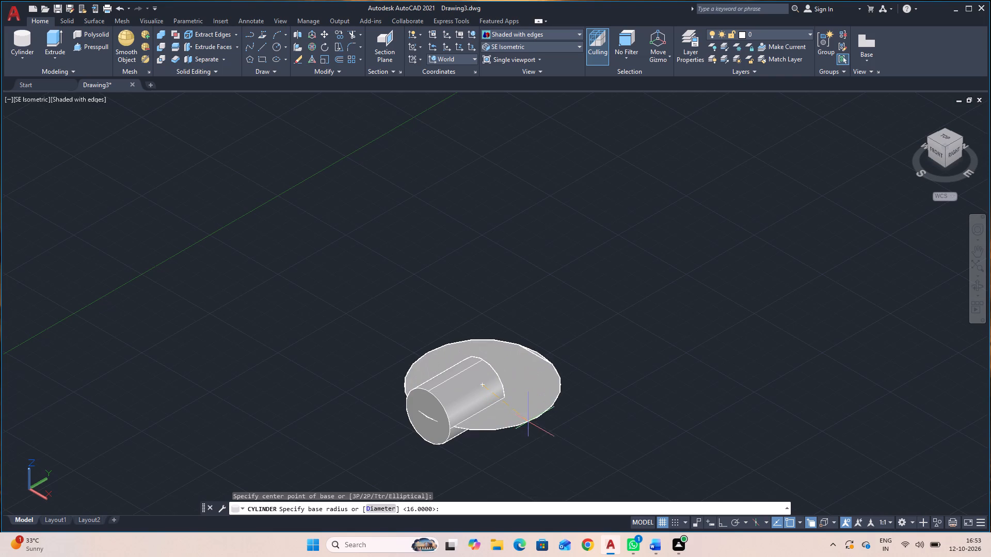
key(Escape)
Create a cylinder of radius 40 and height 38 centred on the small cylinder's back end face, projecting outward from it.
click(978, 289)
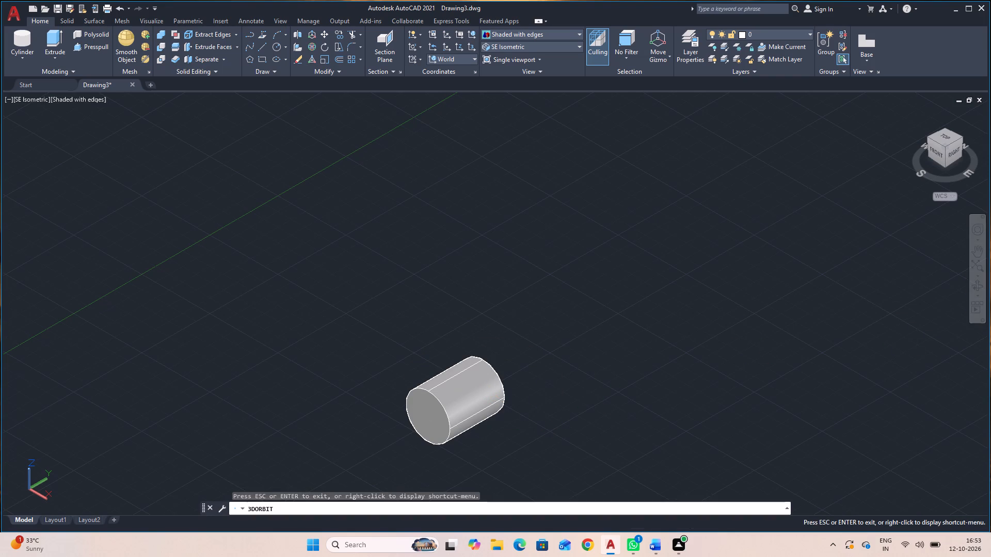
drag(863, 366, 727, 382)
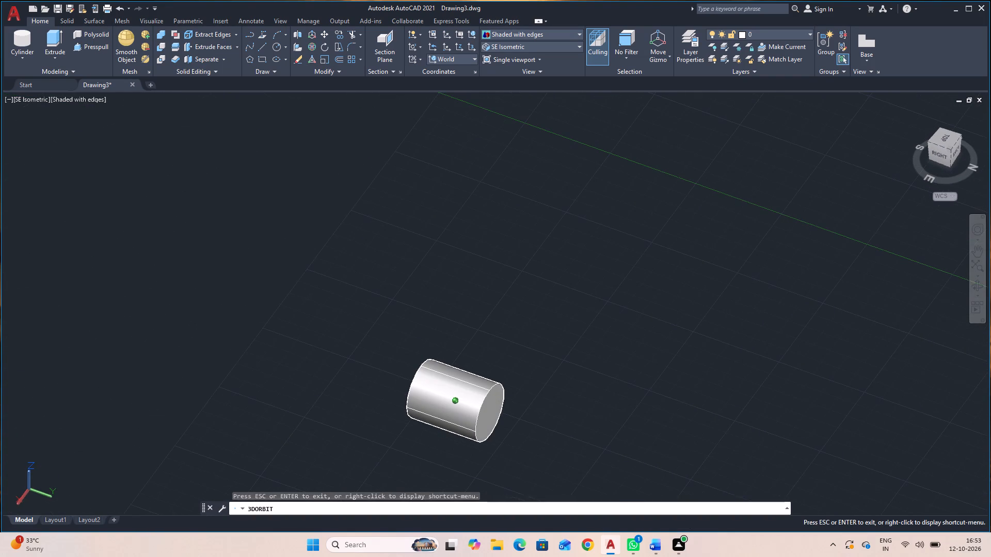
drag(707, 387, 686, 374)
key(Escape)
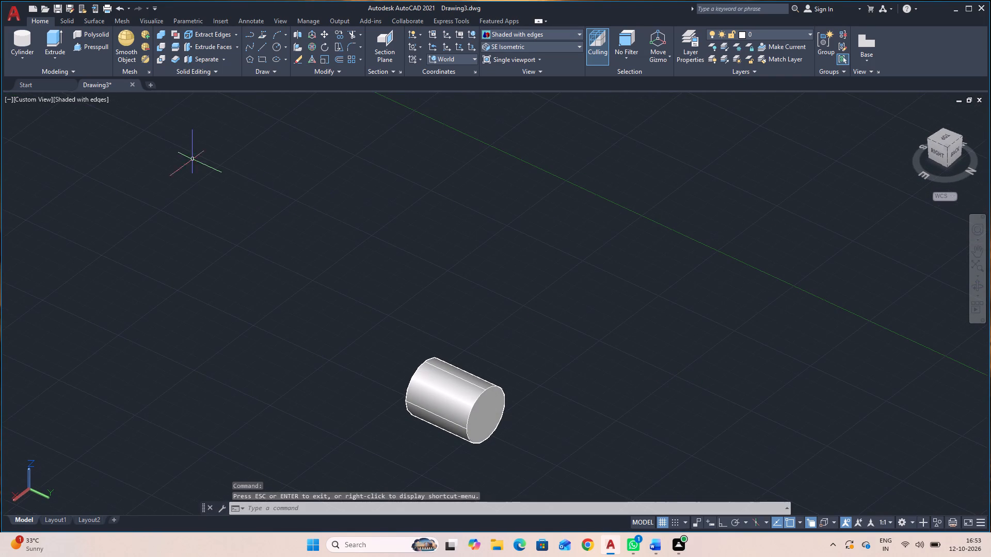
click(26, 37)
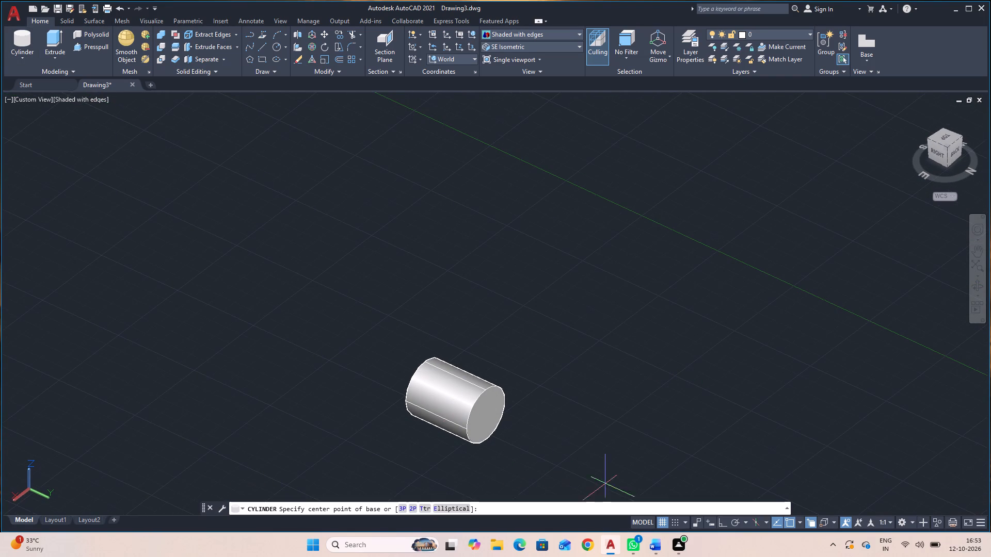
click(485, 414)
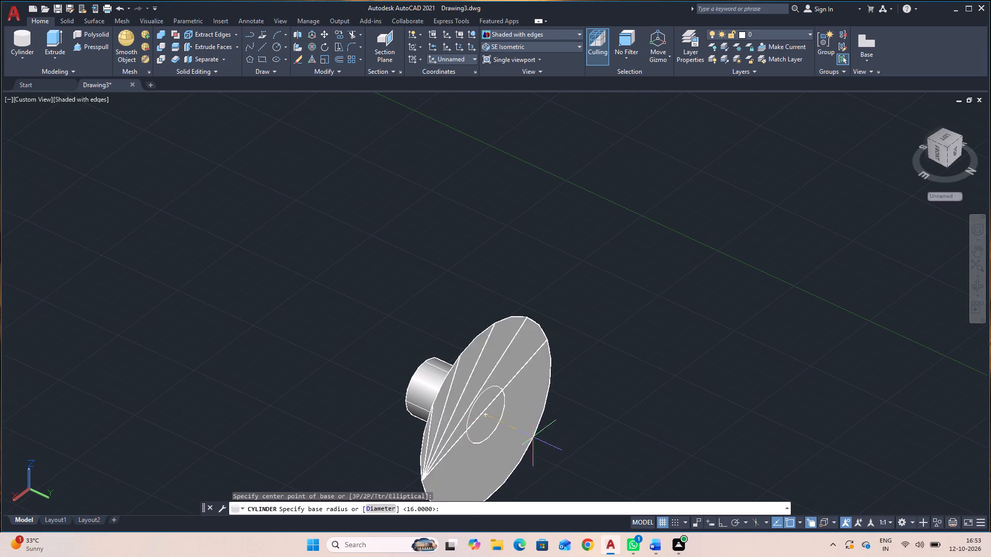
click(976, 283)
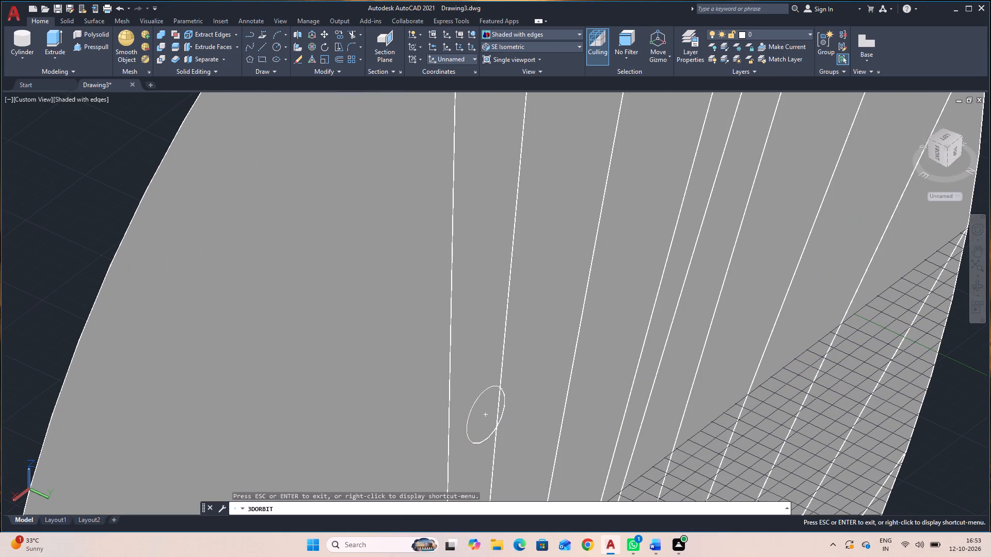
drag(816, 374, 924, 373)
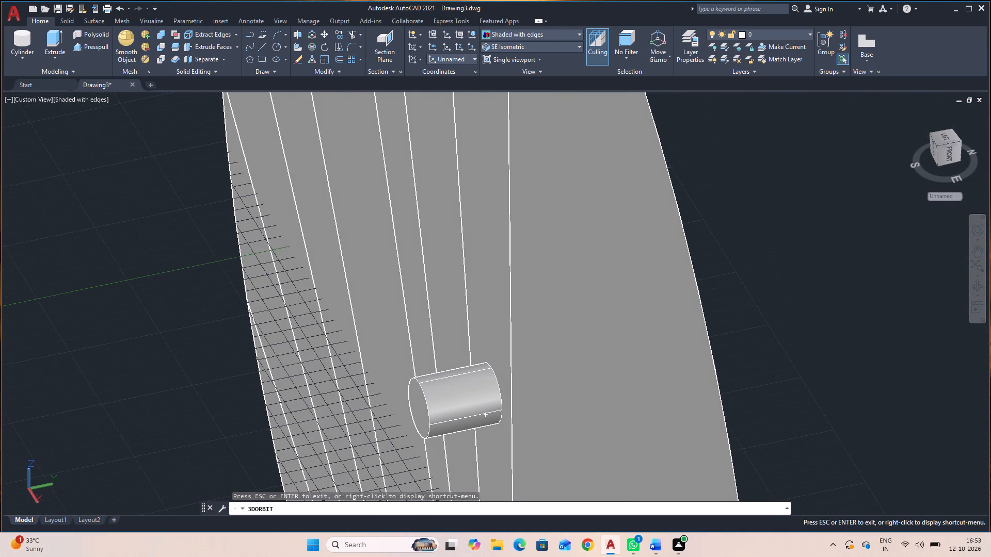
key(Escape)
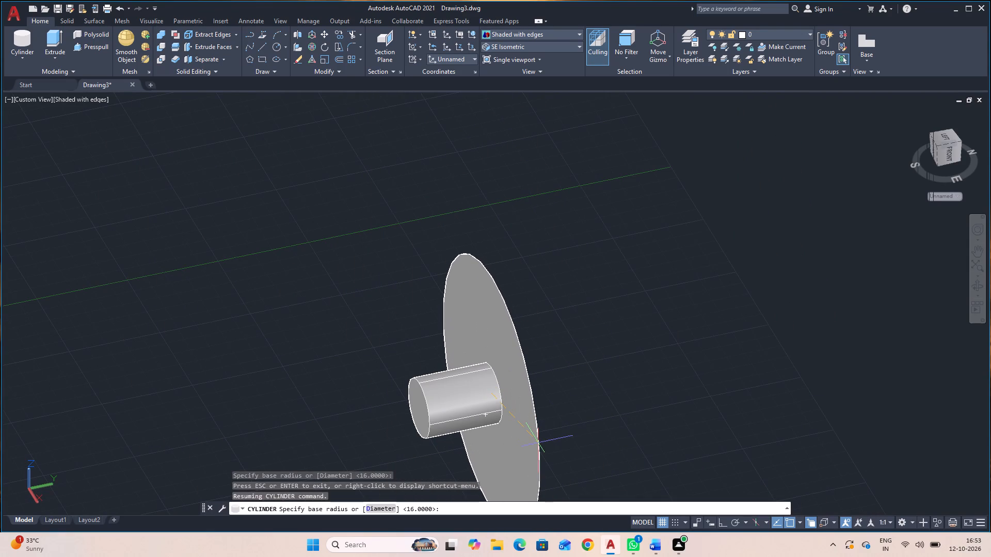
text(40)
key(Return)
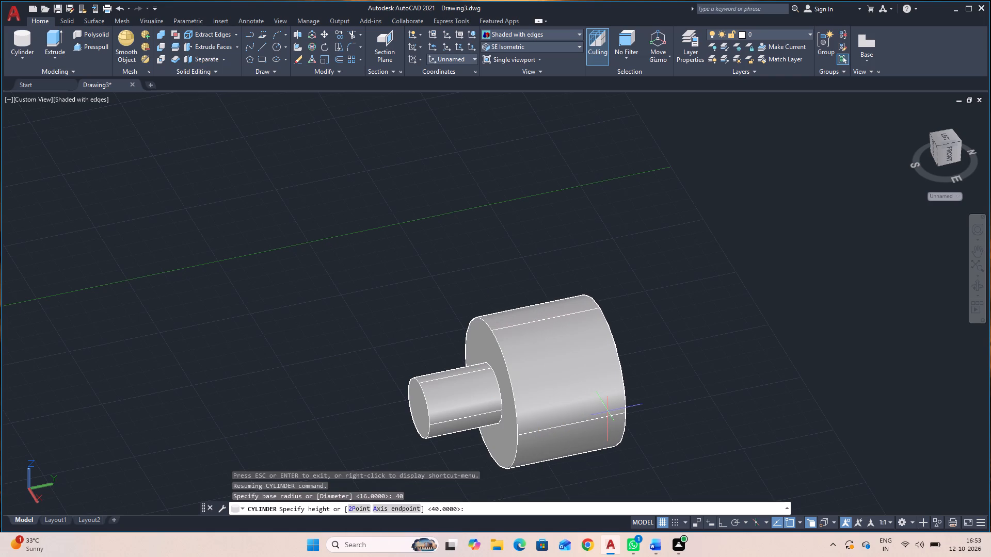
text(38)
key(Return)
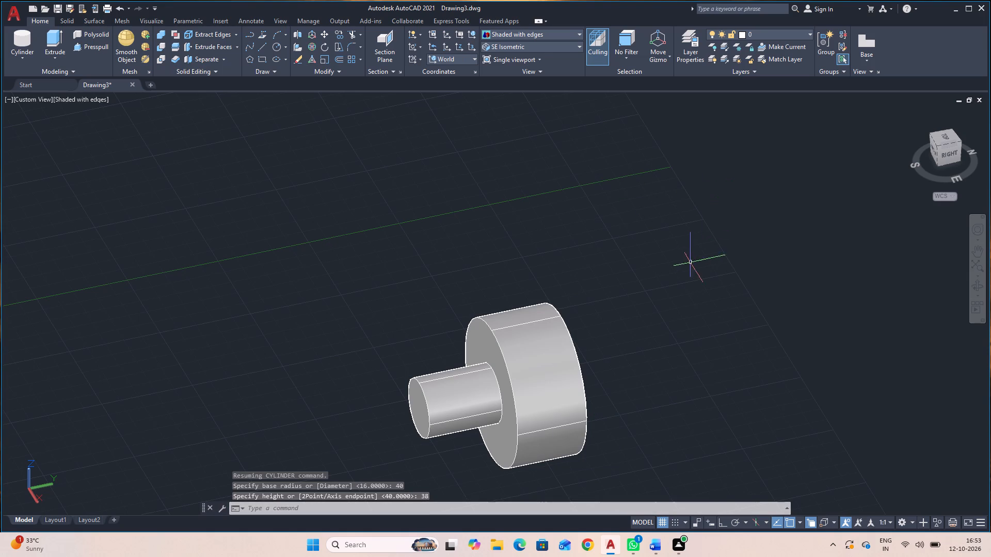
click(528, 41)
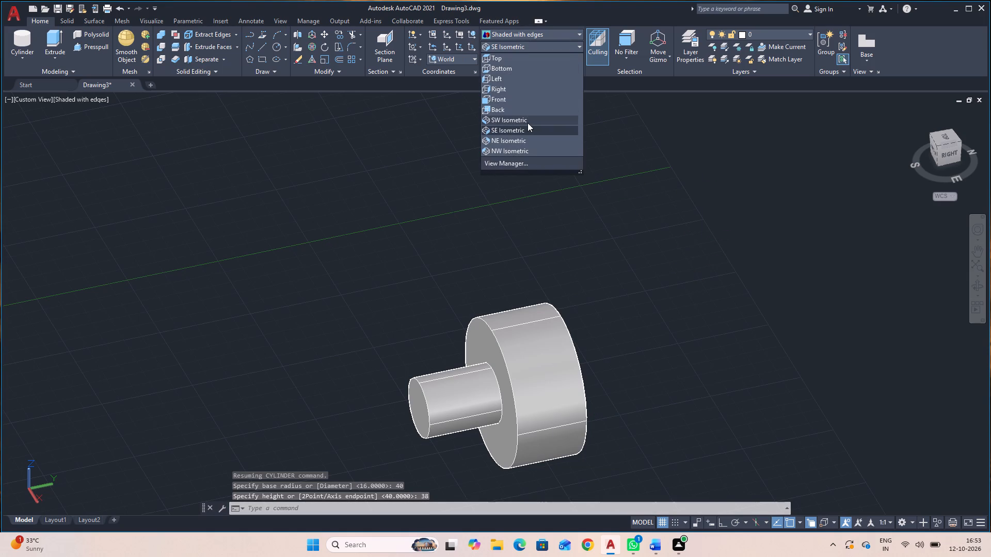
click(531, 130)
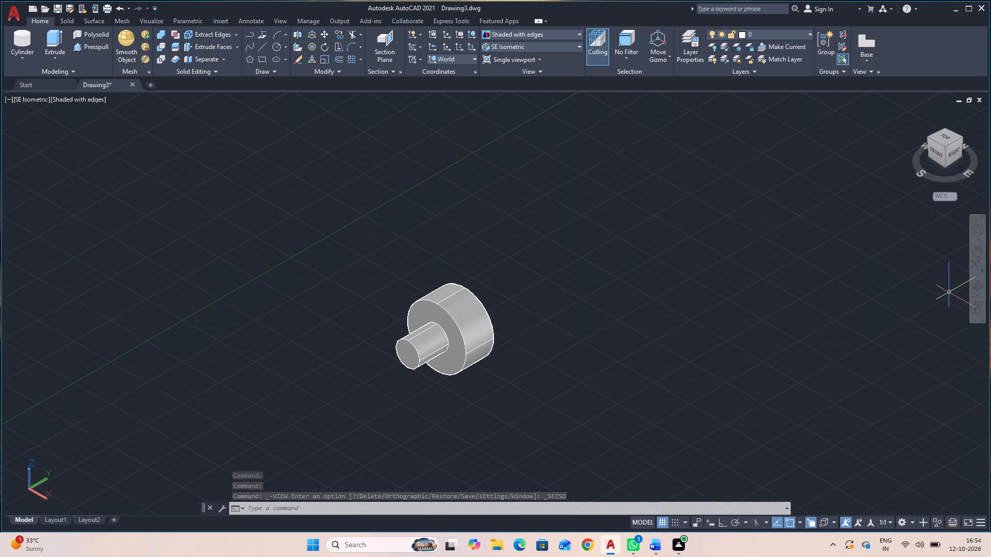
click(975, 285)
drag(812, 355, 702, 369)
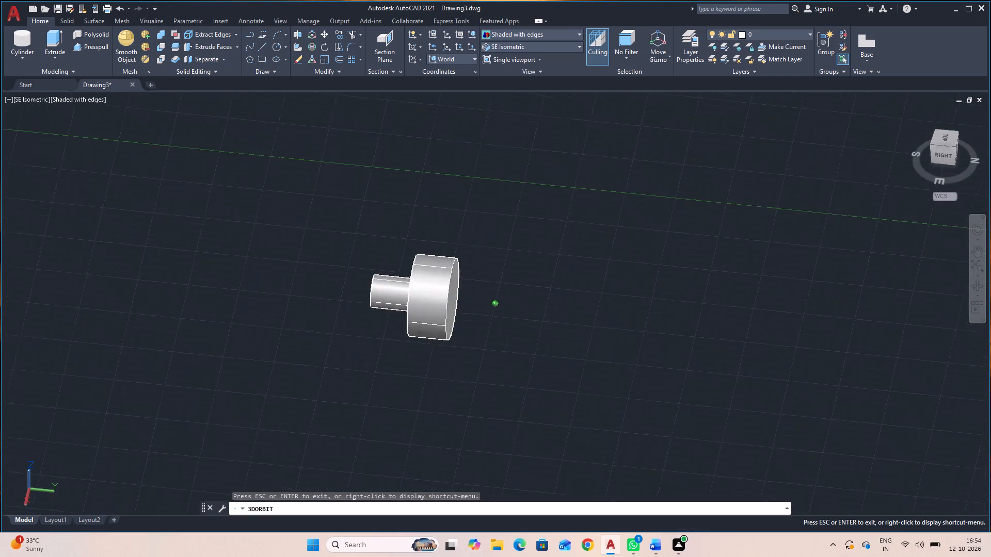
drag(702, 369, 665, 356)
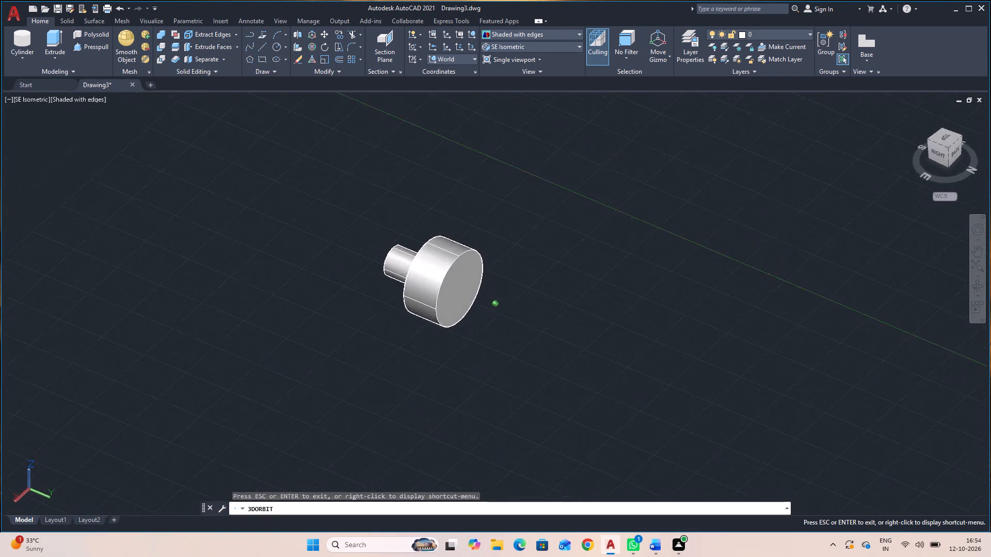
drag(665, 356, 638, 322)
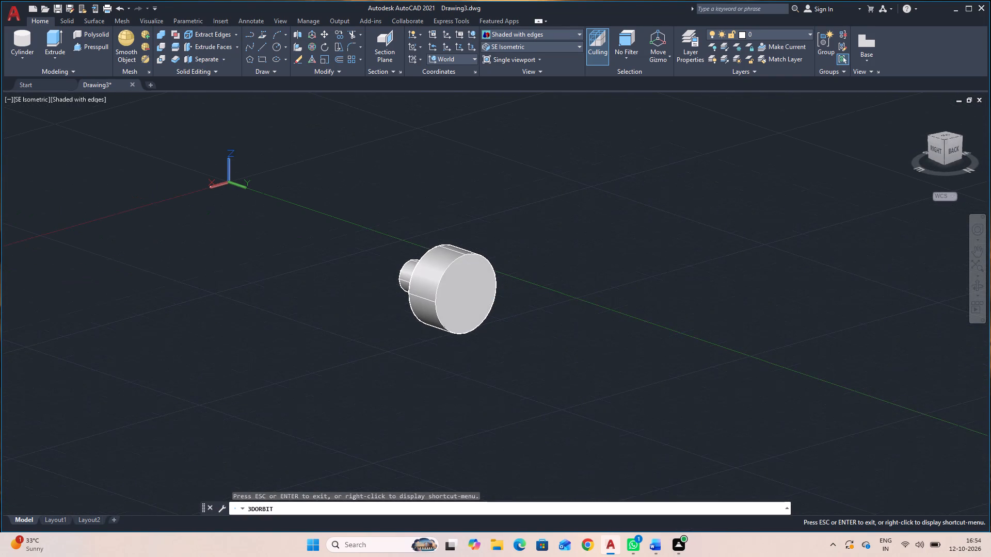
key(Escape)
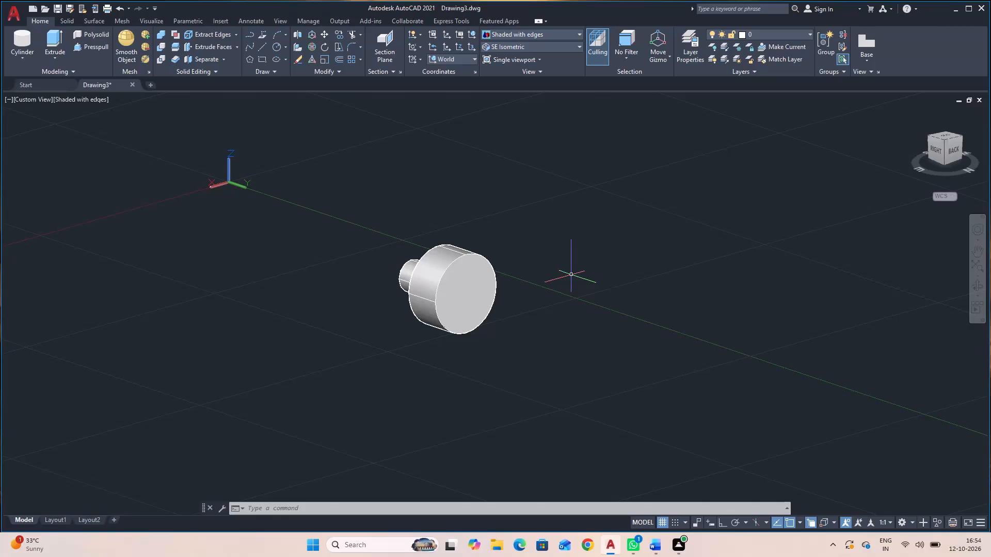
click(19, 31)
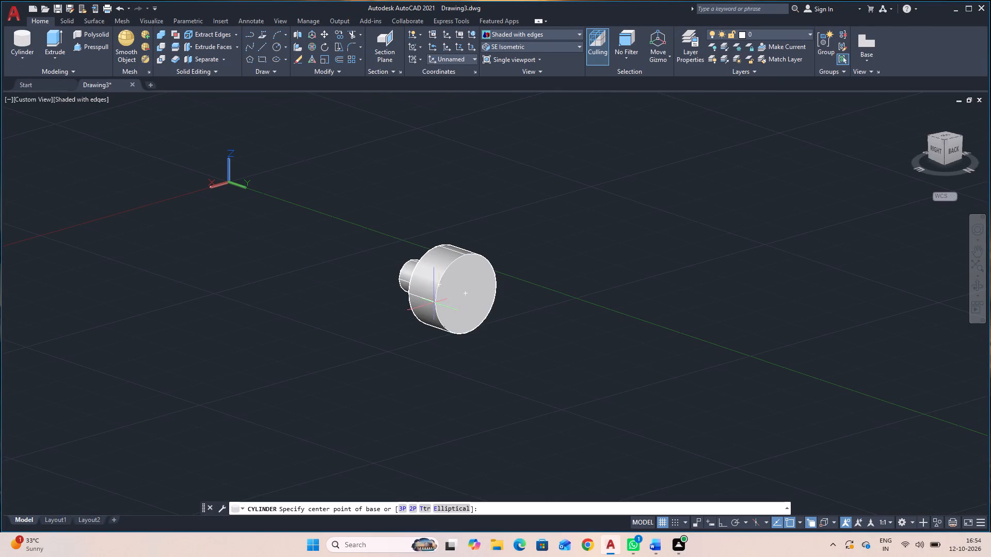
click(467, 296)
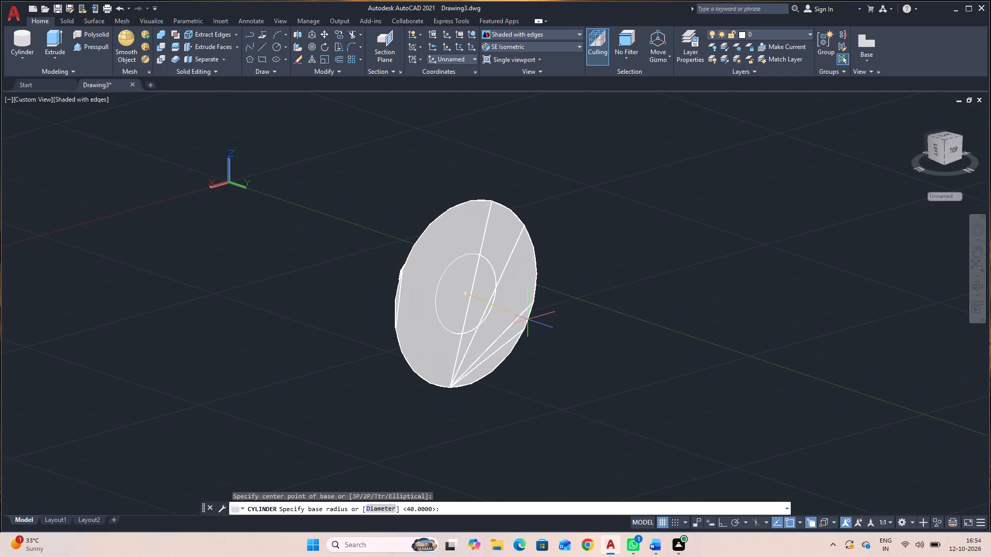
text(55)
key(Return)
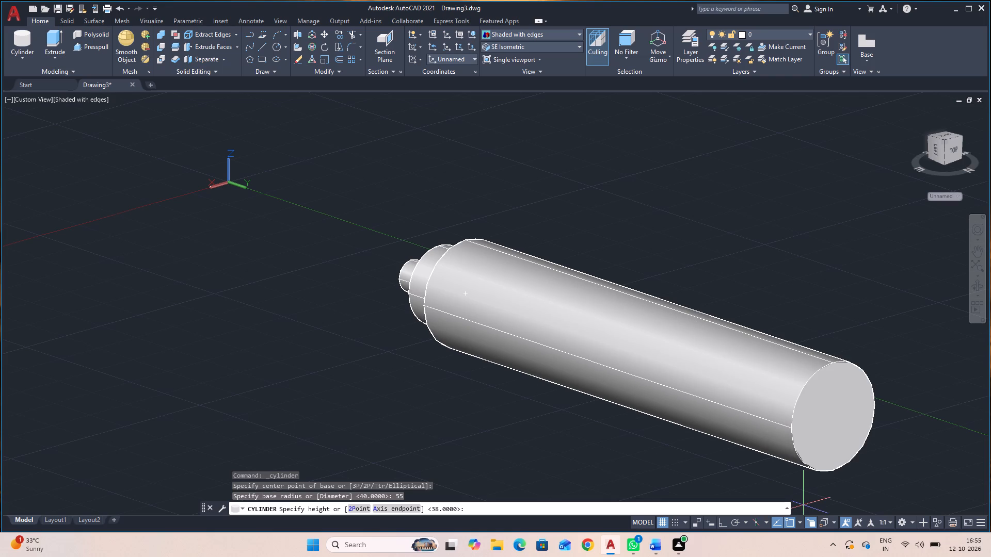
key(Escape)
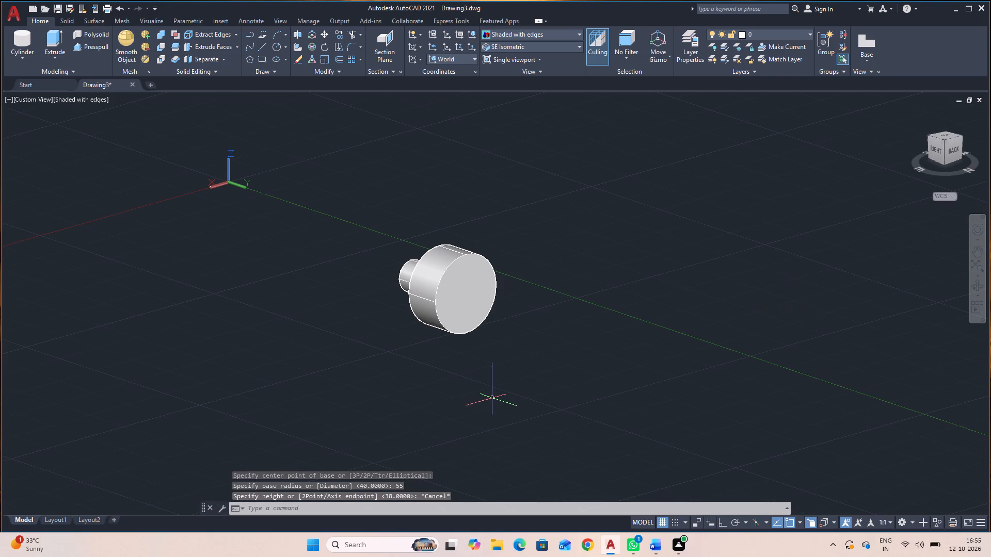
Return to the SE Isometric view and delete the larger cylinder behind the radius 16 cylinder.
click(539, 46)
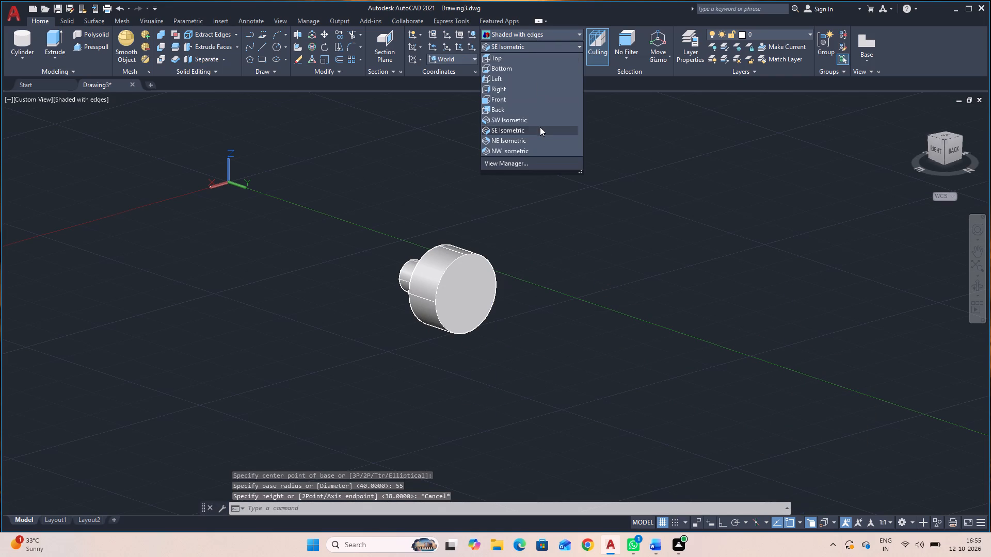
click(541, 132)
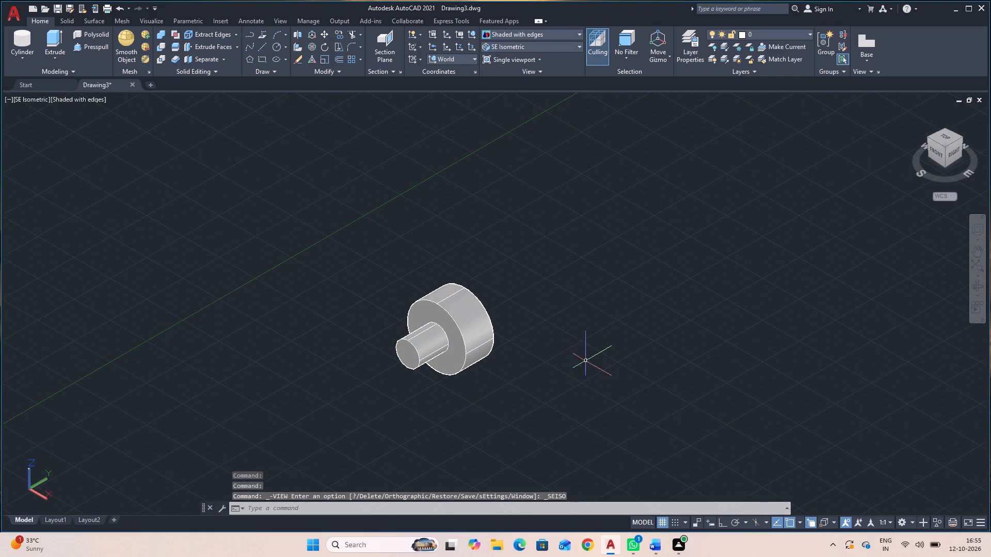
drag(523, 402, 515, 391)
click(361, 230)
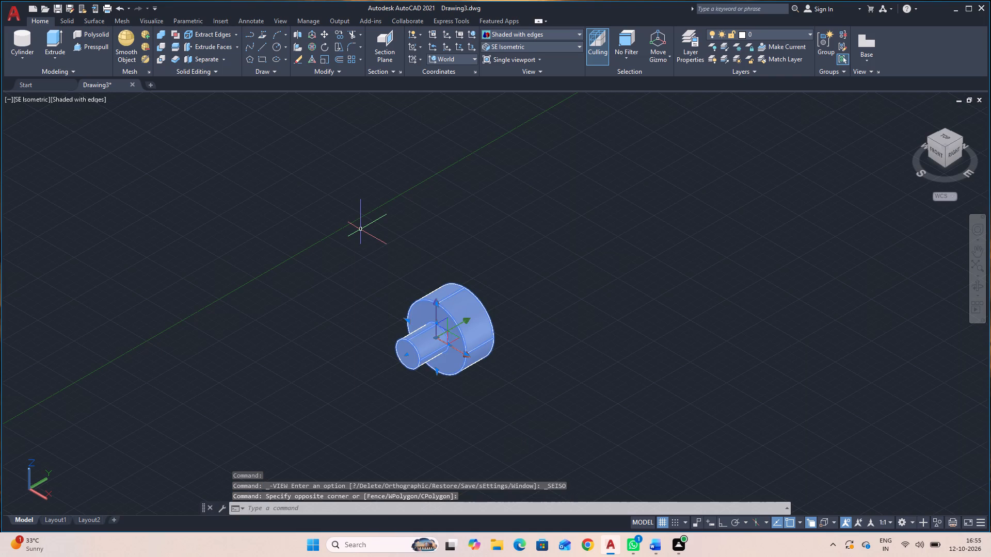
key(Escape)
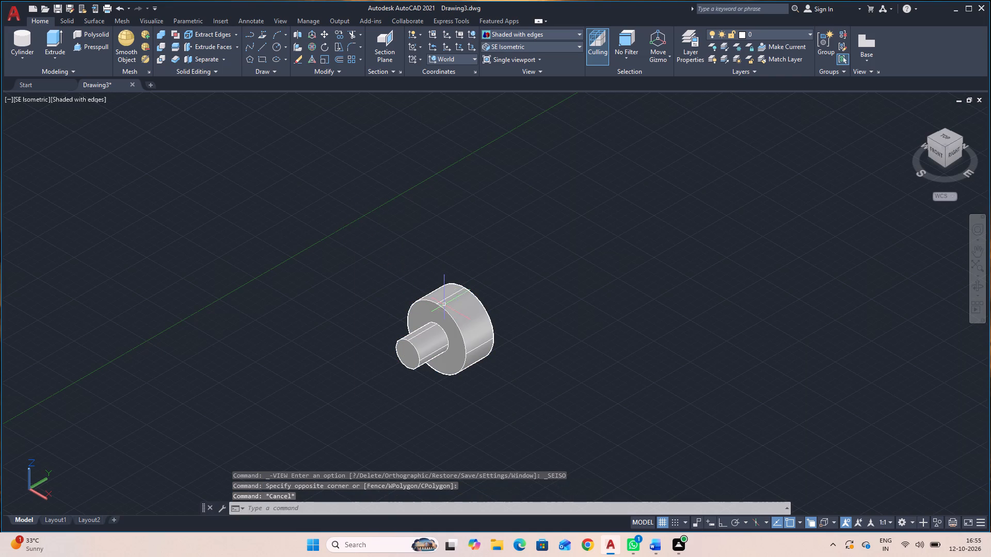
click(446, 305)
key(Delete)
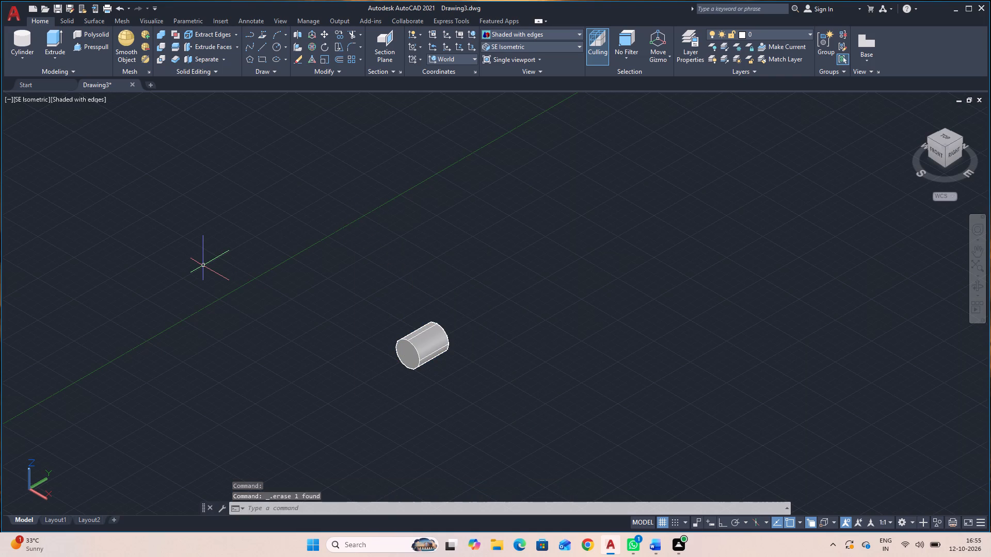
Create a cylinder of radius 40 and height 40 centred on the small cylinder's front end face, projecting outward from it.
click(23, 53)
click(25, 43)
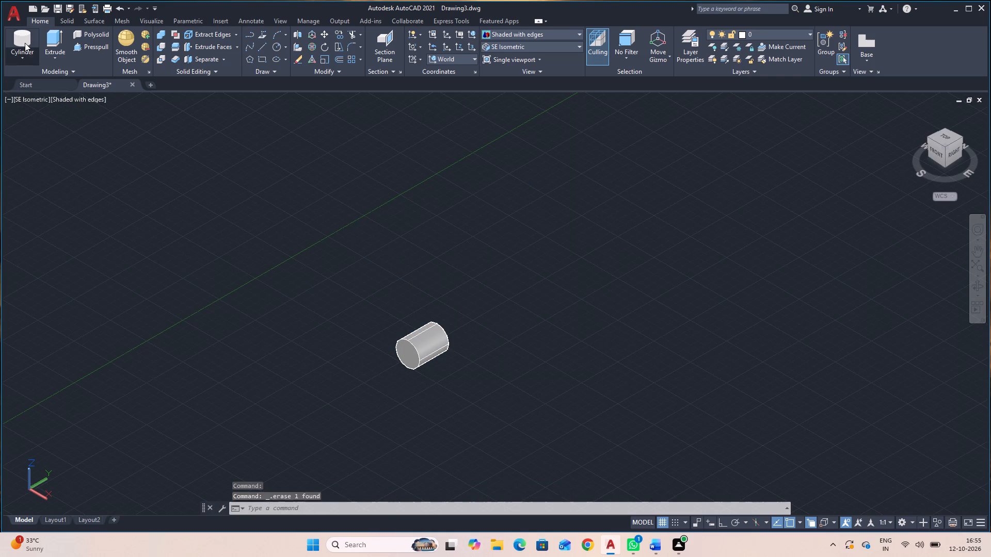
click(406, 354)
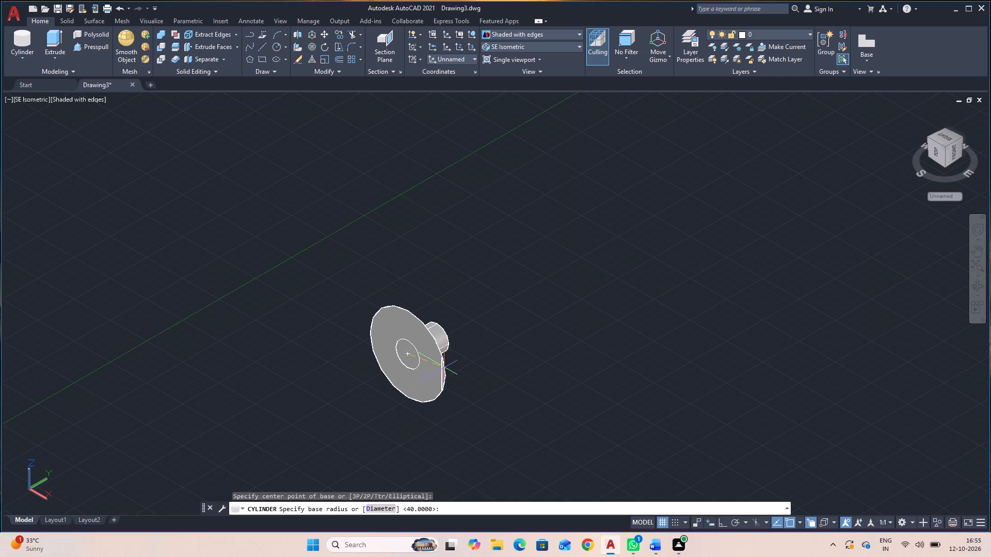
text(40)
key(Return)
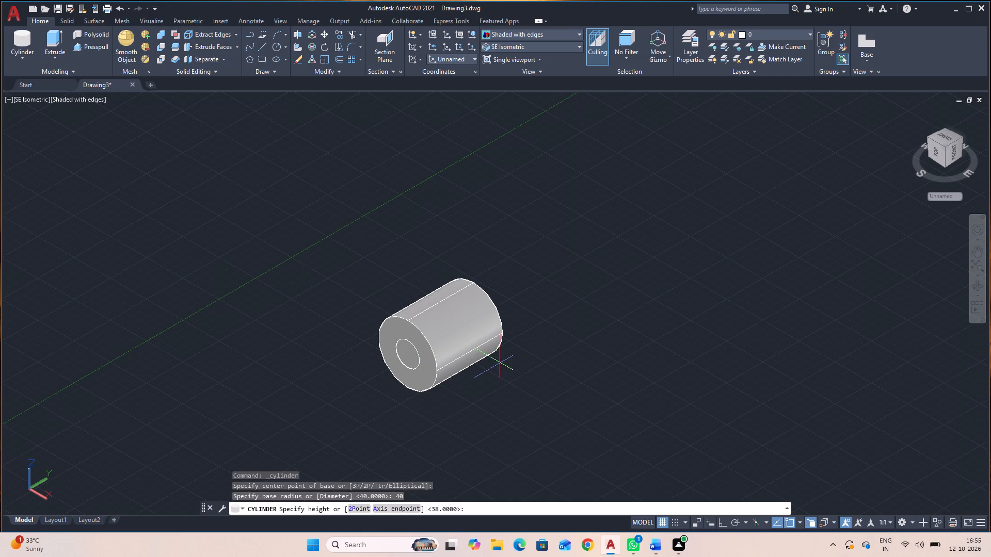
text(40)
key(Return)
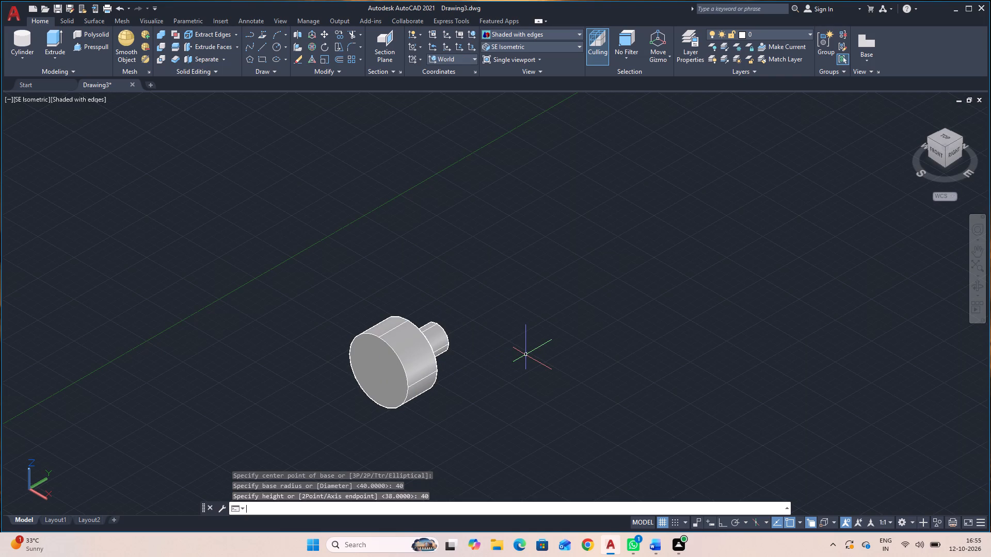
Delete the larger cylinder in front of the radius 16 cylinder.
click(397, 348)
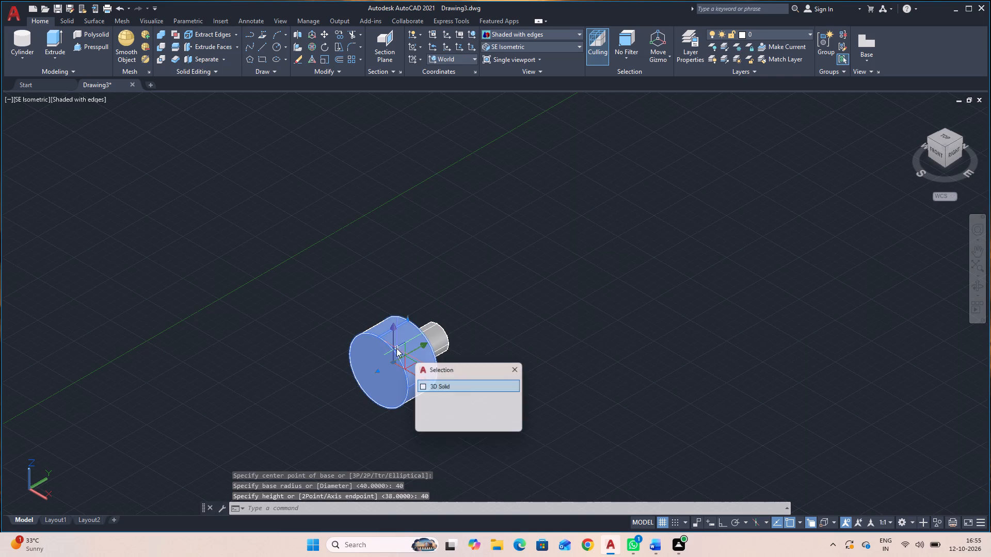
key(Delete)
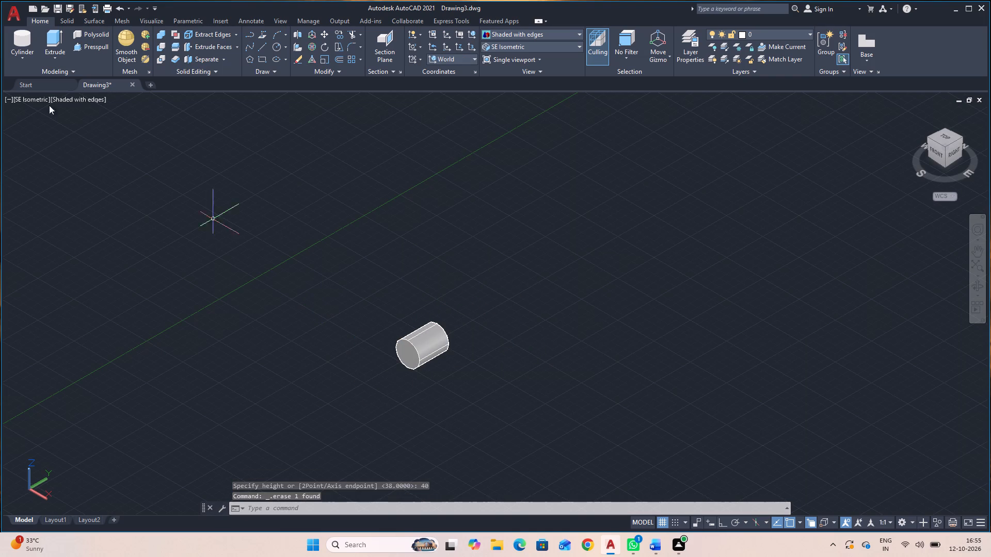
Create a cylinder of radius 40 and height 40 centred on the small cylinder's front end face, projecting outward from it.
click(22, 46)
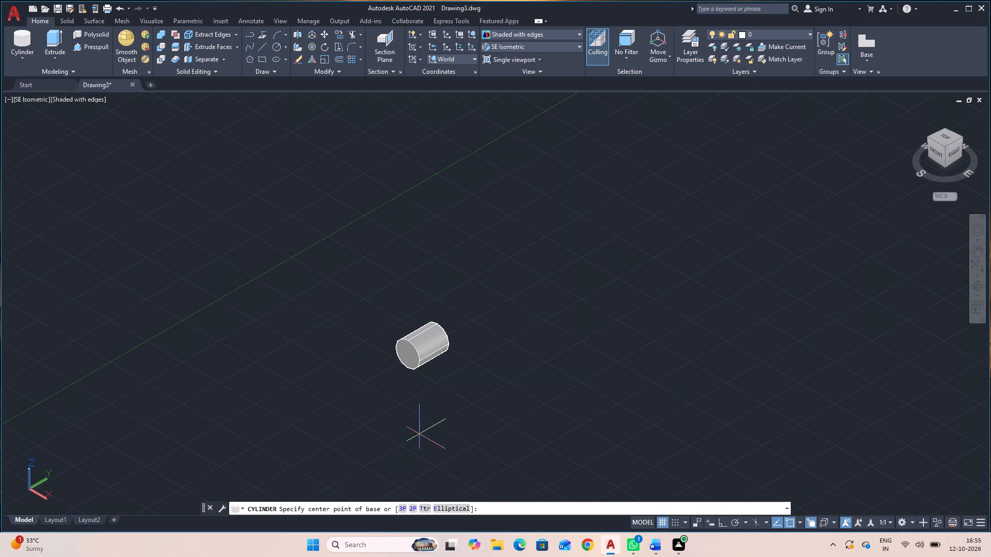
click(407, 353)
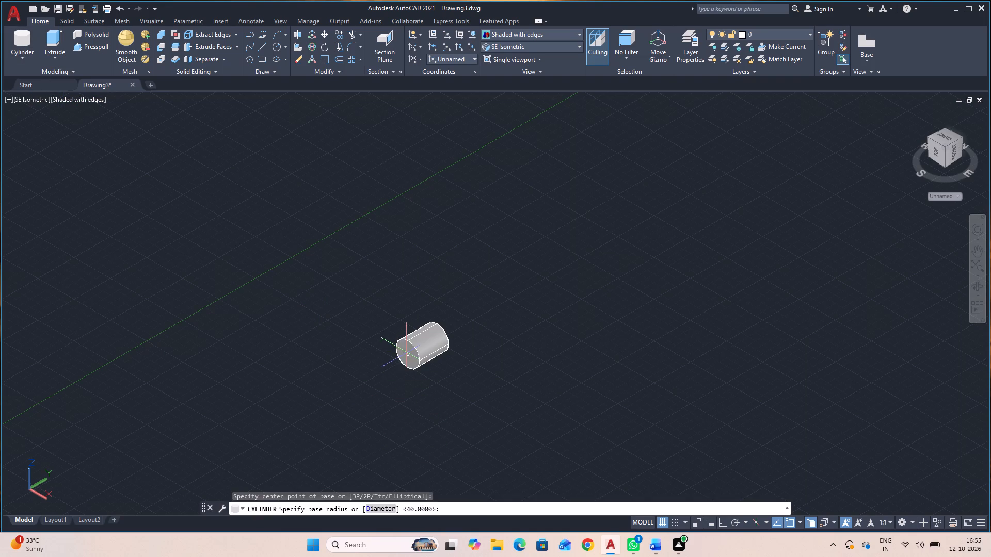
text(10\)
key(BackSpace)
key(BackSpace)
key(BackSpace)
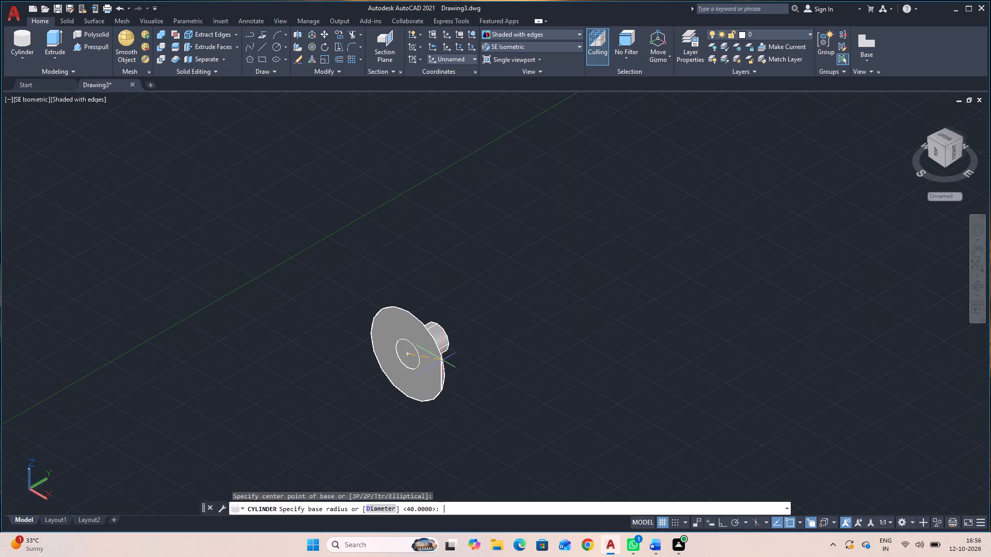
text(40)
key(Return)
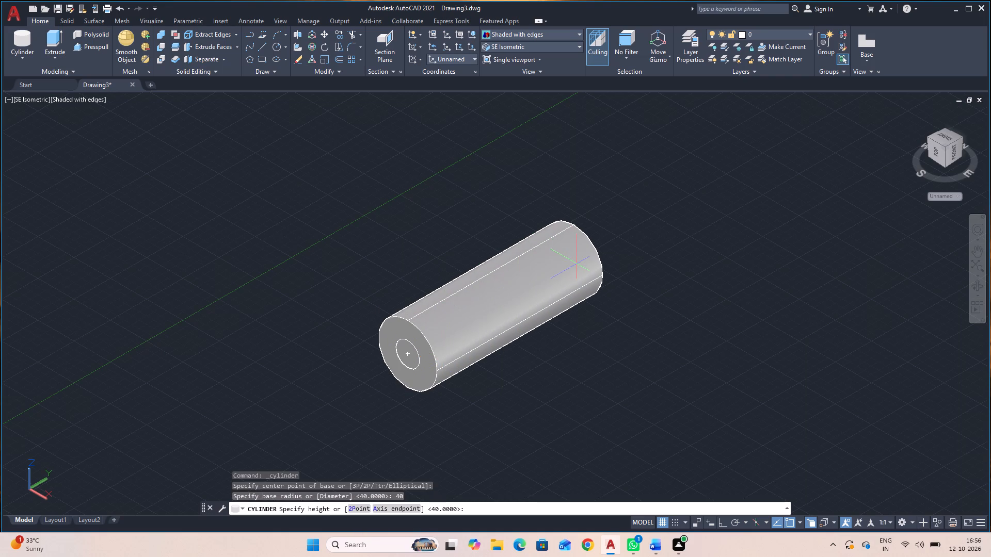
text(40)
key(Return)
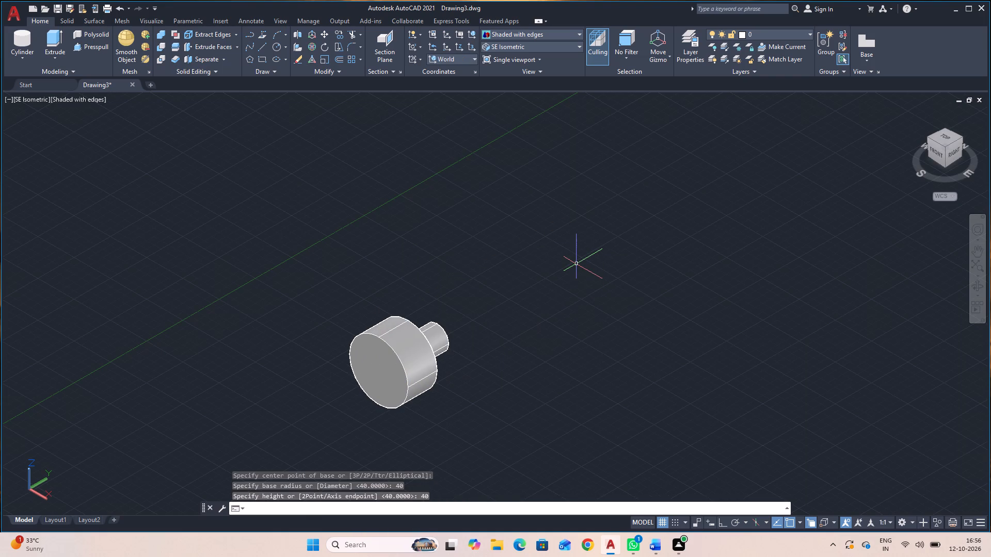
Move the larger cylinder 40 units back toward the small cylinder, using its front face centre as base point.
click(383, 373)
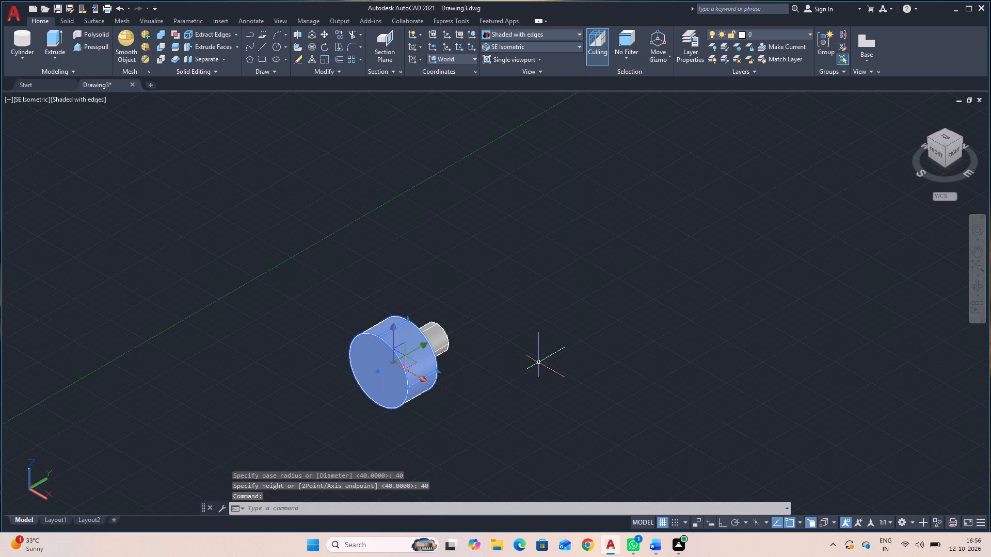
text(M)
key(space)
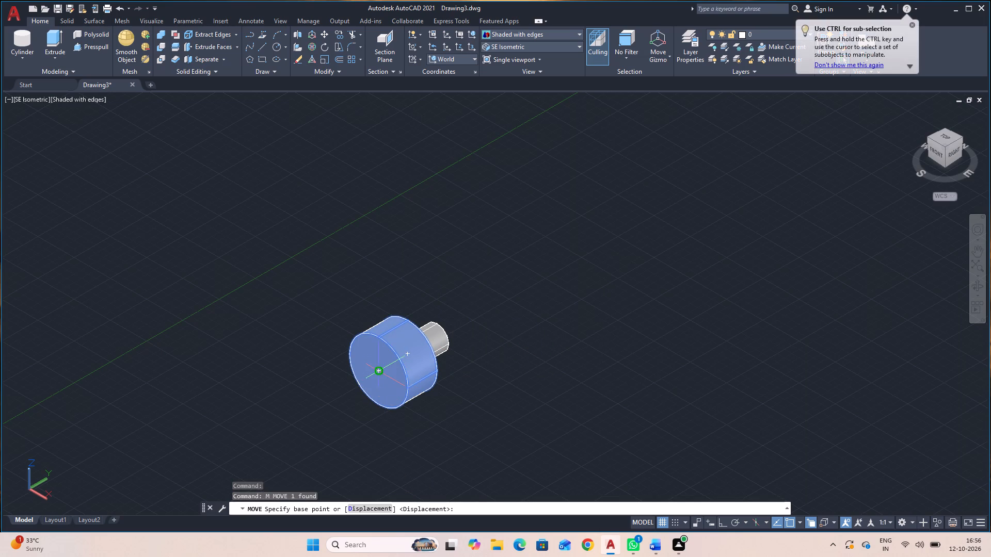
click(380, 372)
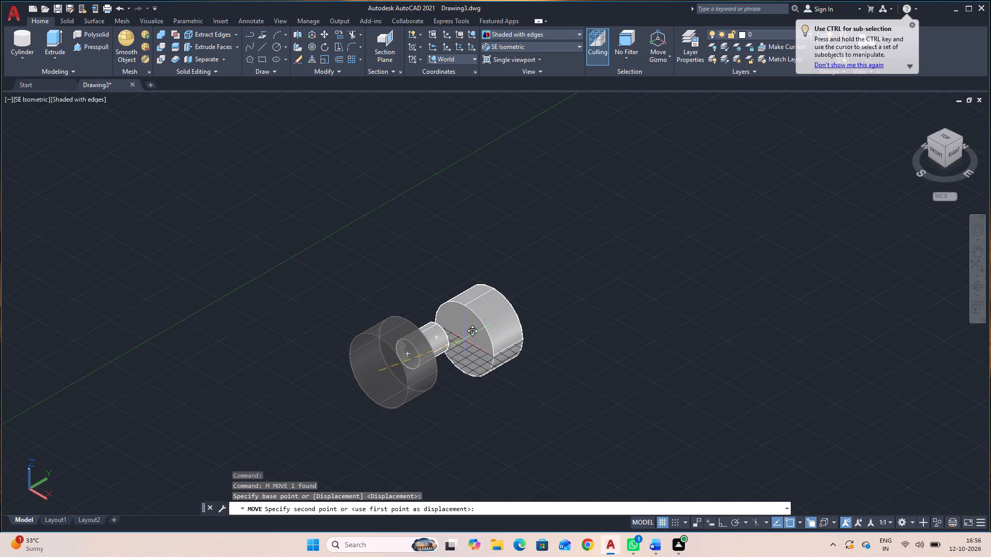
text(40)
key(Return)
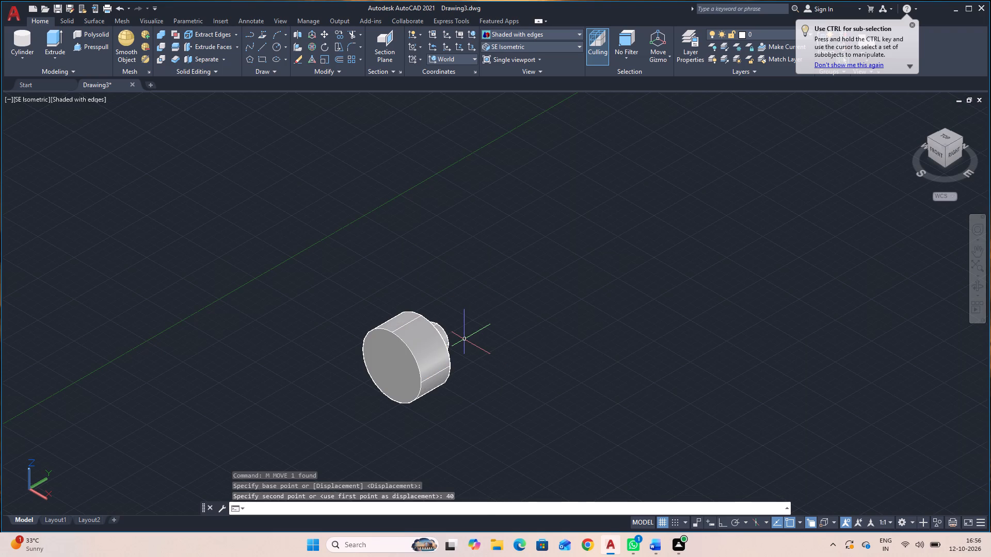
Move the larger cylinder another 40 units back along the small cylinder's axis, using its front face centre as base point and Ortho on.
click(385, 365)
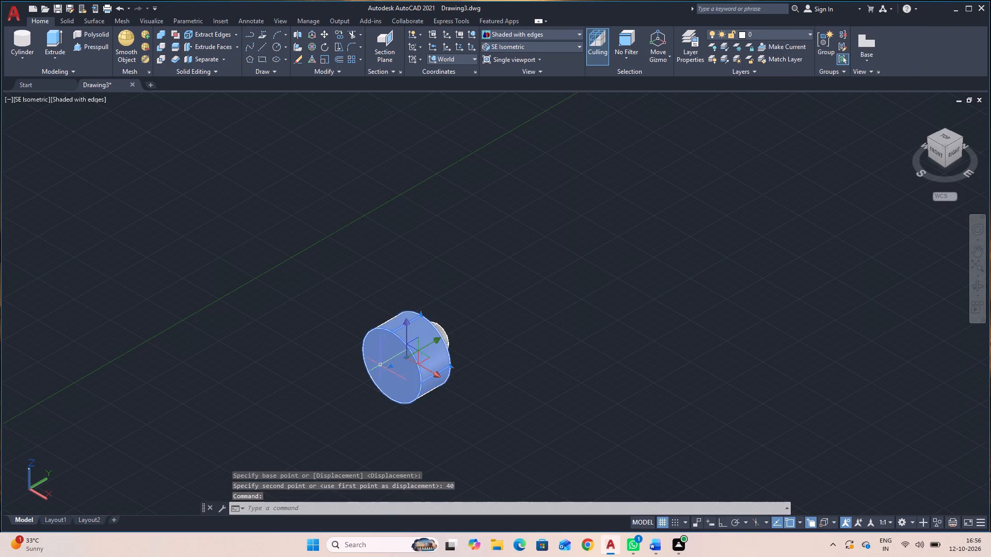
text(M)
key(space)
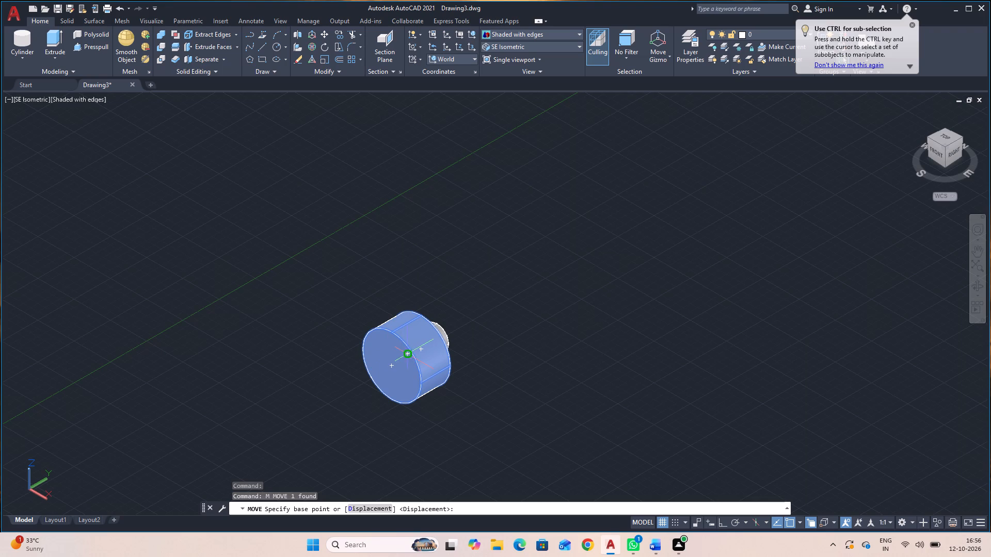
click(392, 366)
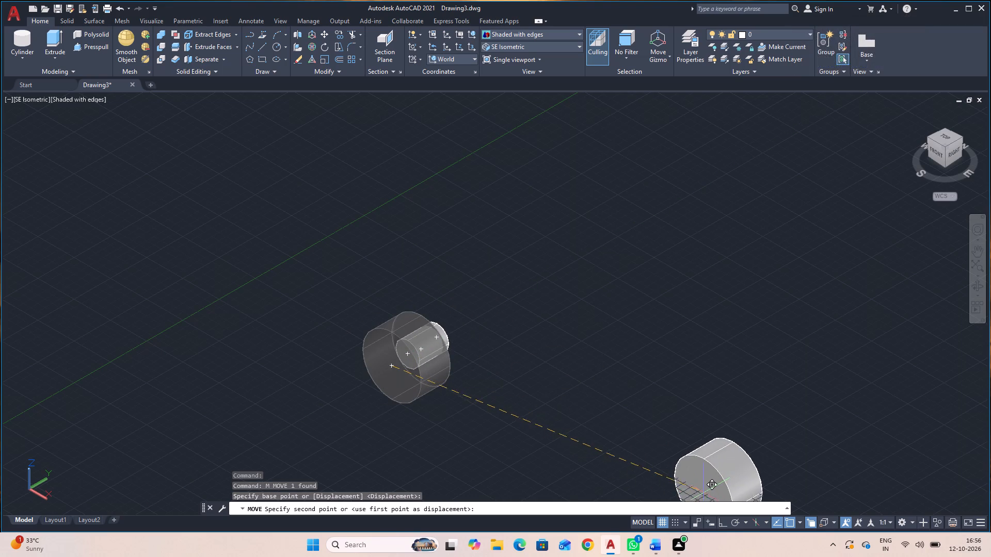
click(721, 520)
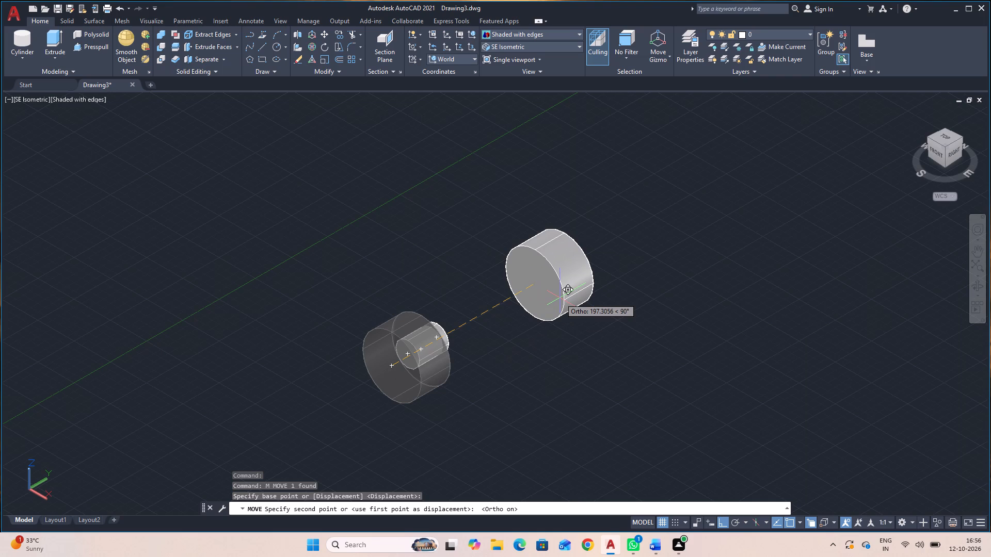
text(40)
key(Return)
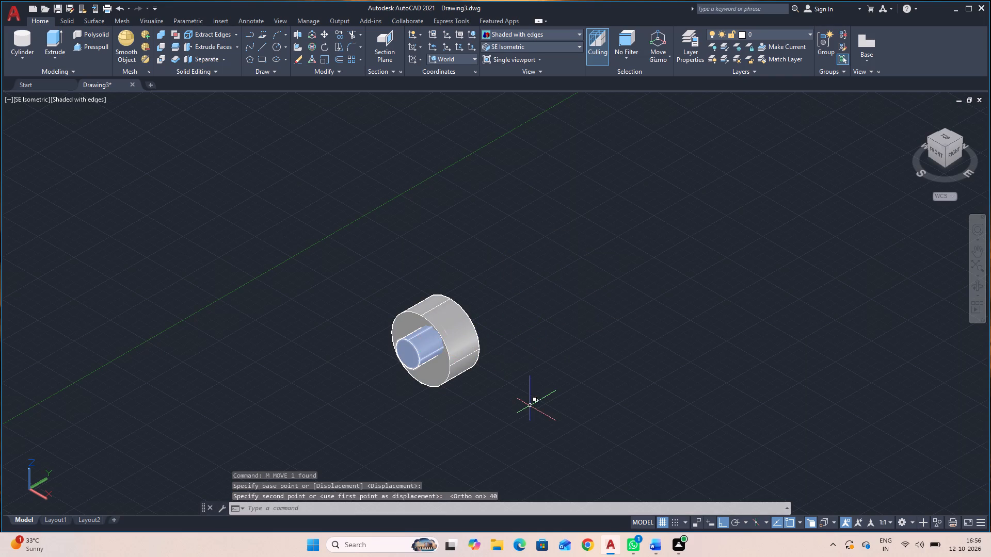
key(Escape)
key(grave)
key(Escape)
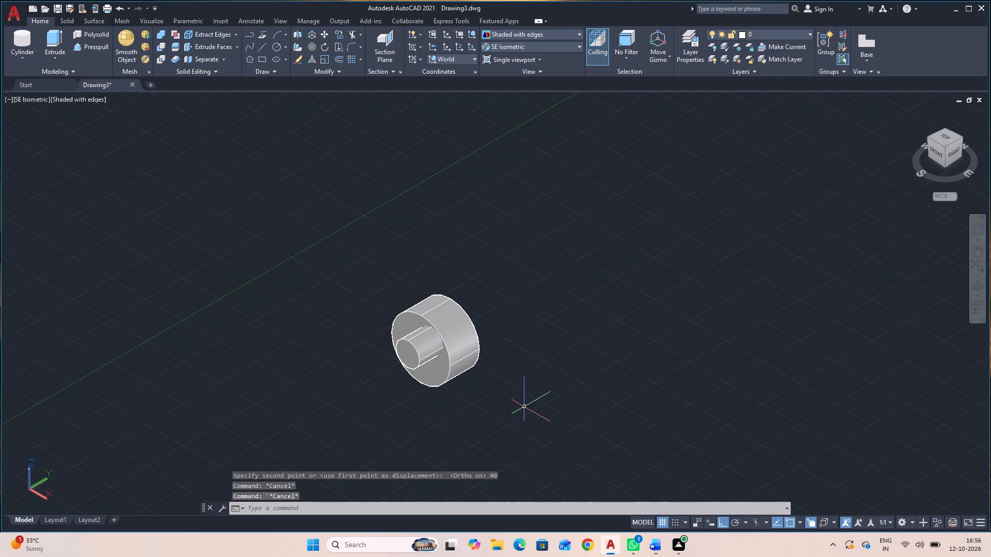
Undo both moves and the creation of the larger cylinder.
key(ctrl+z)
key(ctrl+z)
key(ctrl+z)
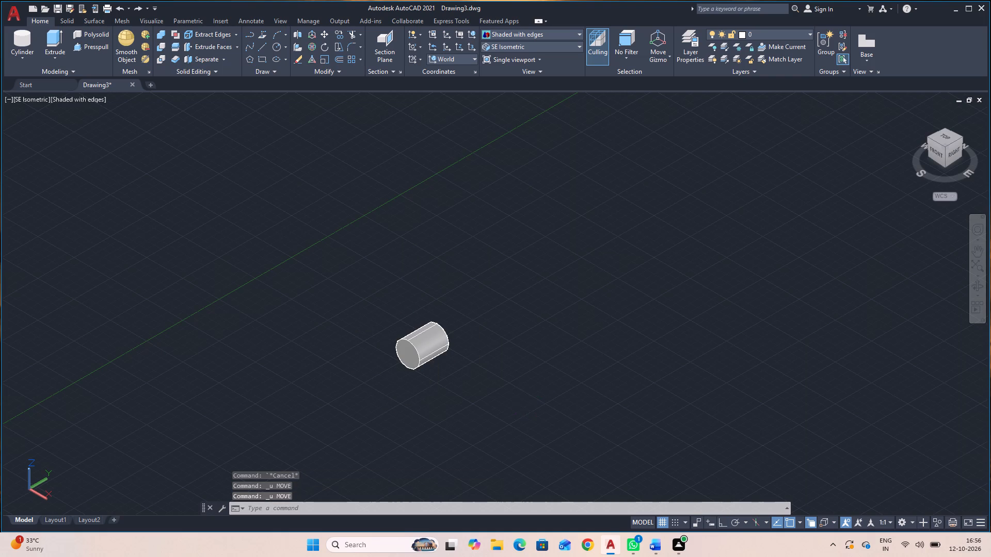
Create a cylinder of radius 40 and height -40 centred on the small cylinder's front end face, enclosing the small cylinder.
click(22, 57)
click(34, 95)
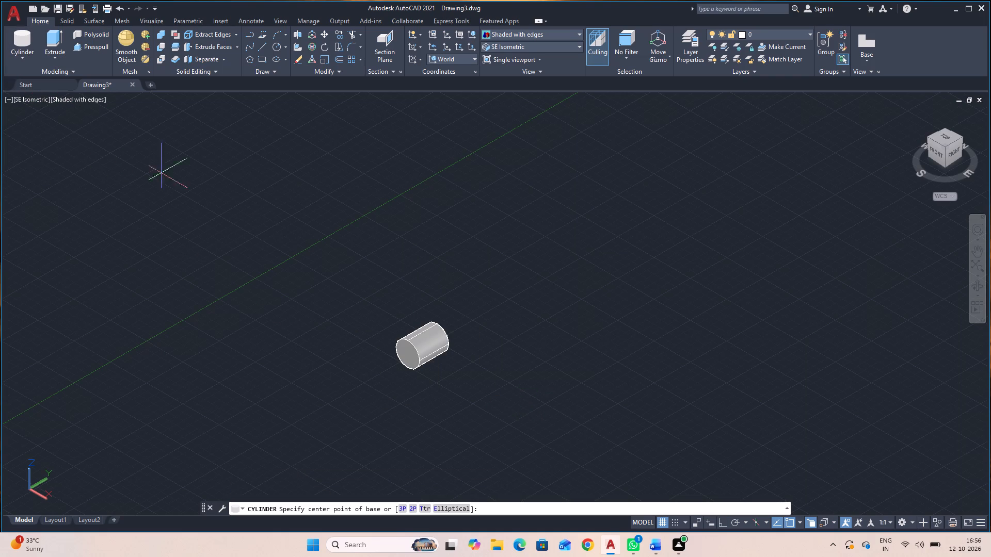
click(408, 355)
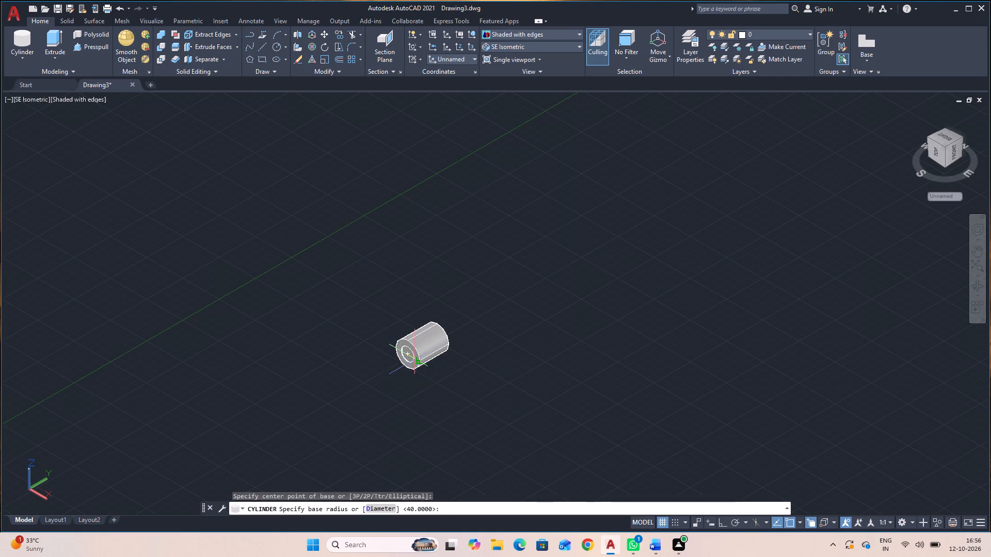
text(40)
key(Return)
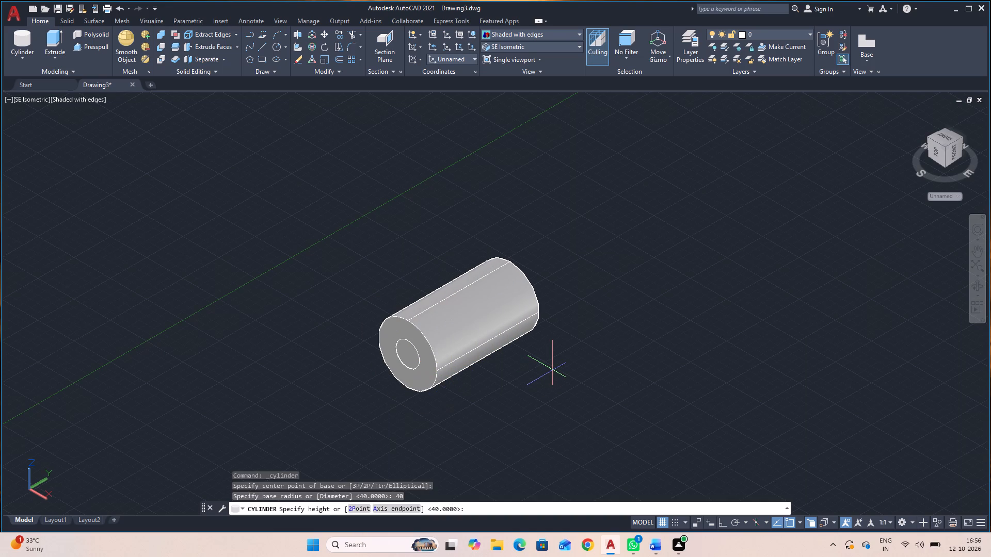
text(-40)
key(Return)
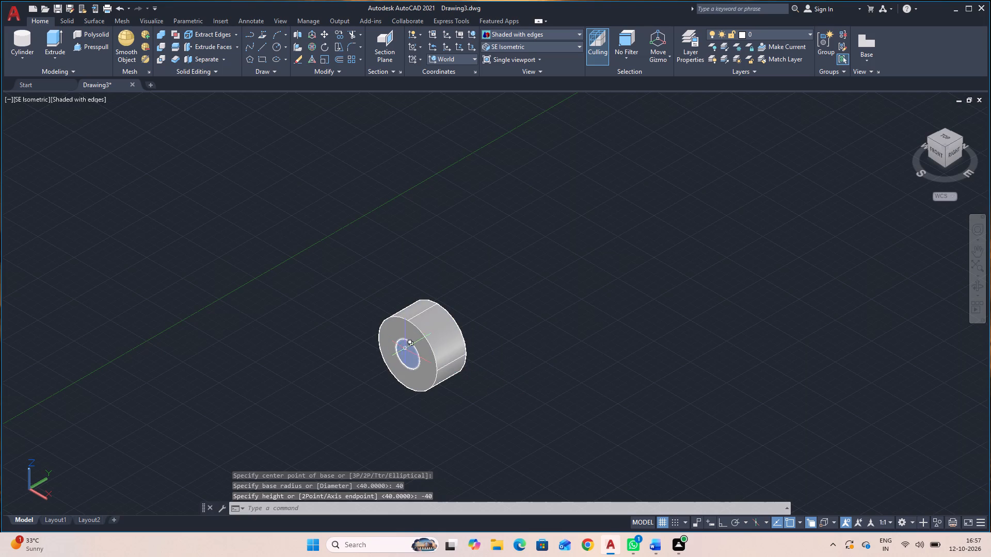
Subtract the radius 16 cylinder from the radius 40 cylinder to cut a through bore.
click(439, 337)
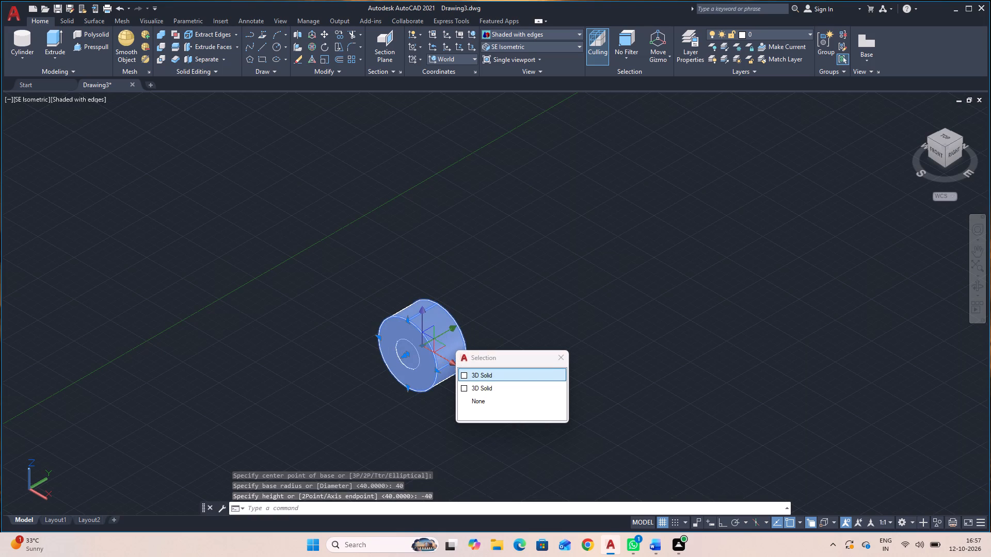
key(Escape)
text(SU)
key(space)
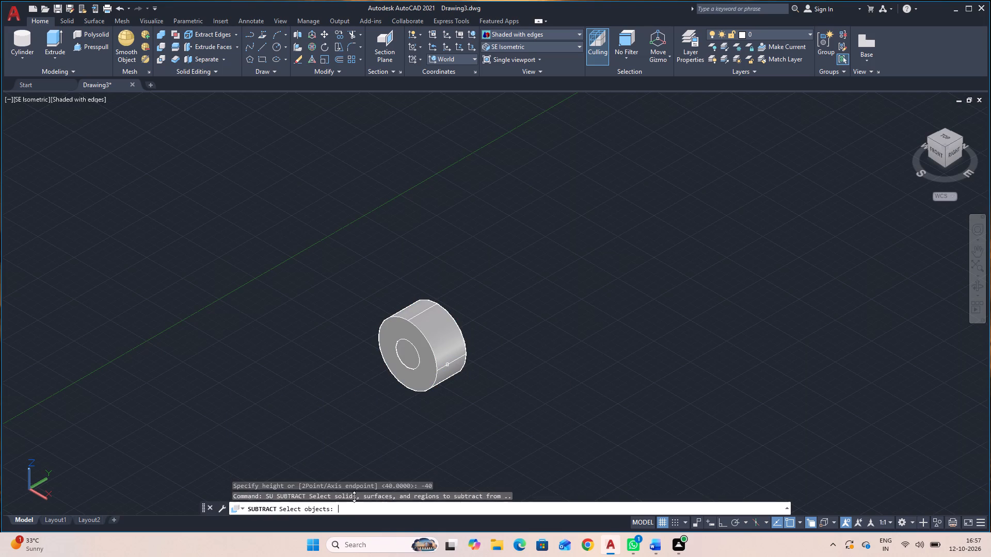
click(445, 347)
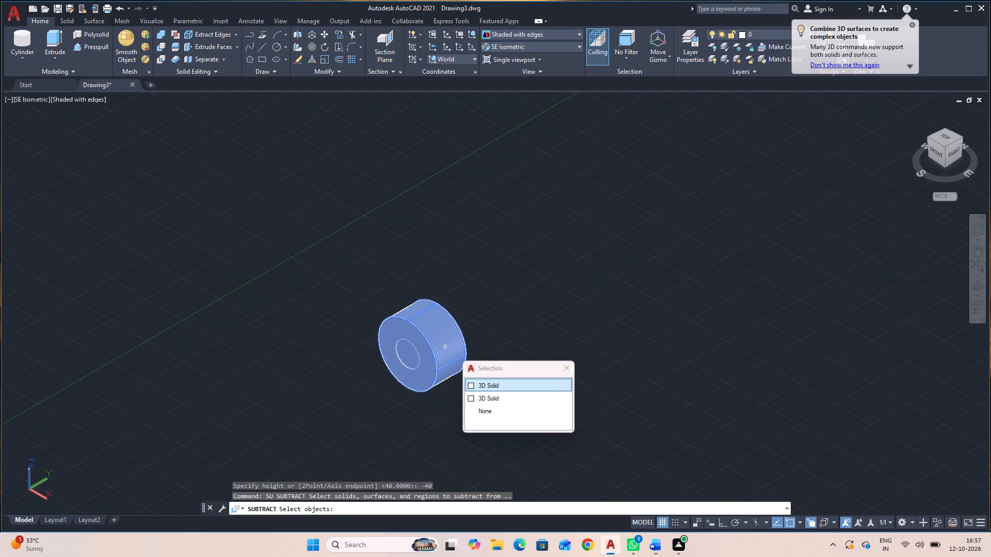
key(space)
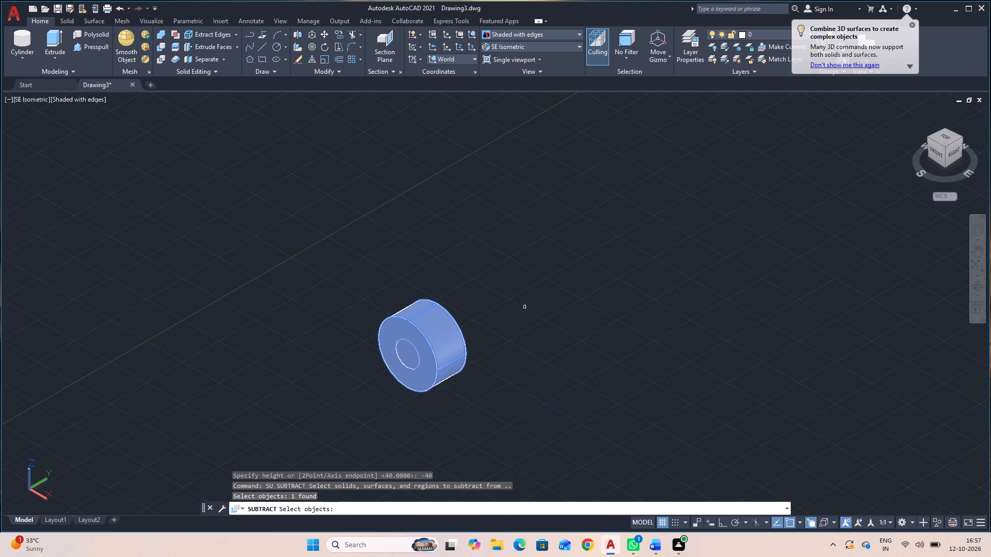
key(space)
click(403, 358)
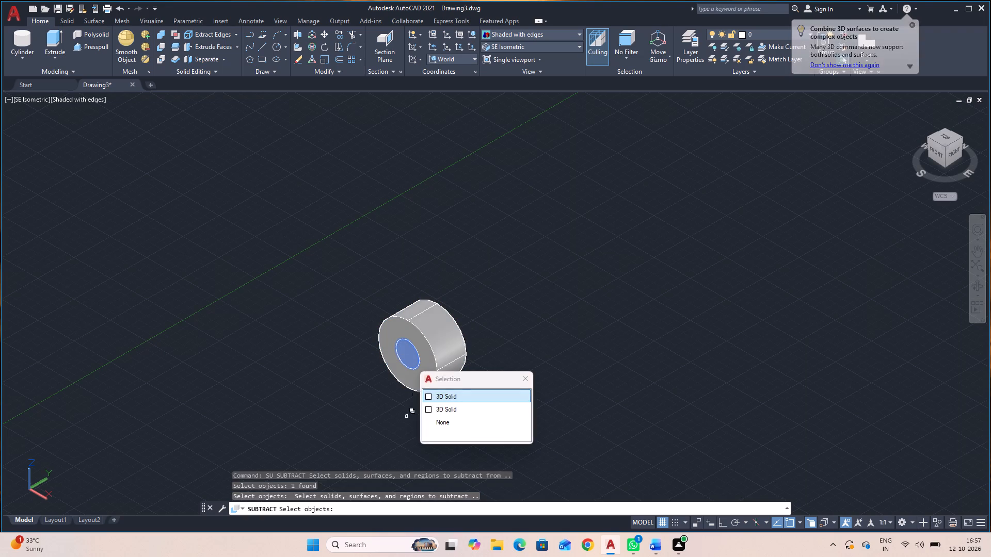
key(space)
key(space)
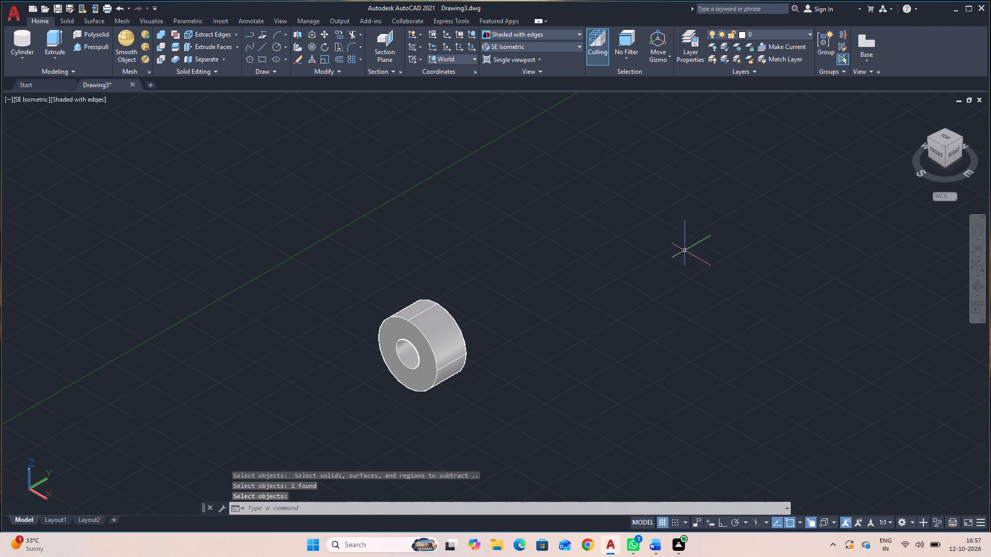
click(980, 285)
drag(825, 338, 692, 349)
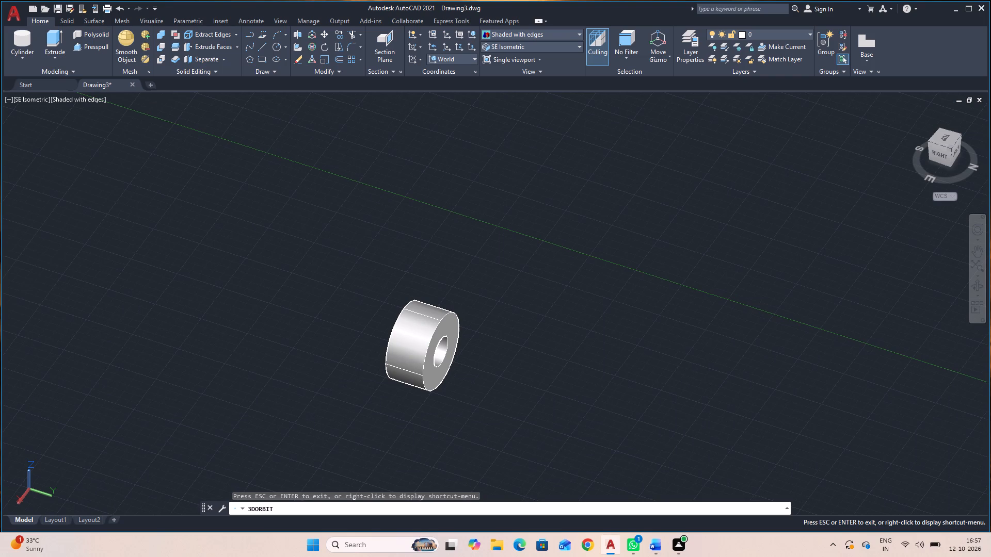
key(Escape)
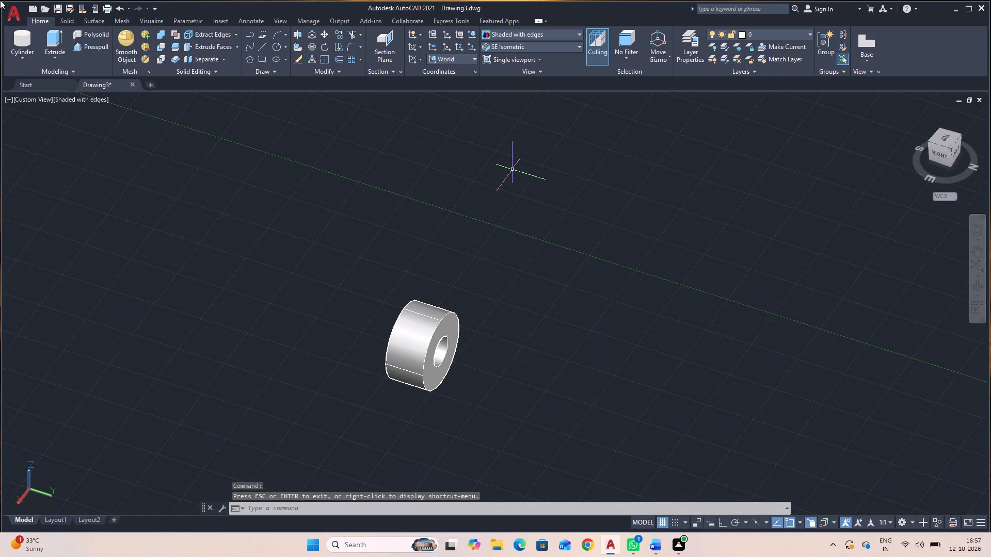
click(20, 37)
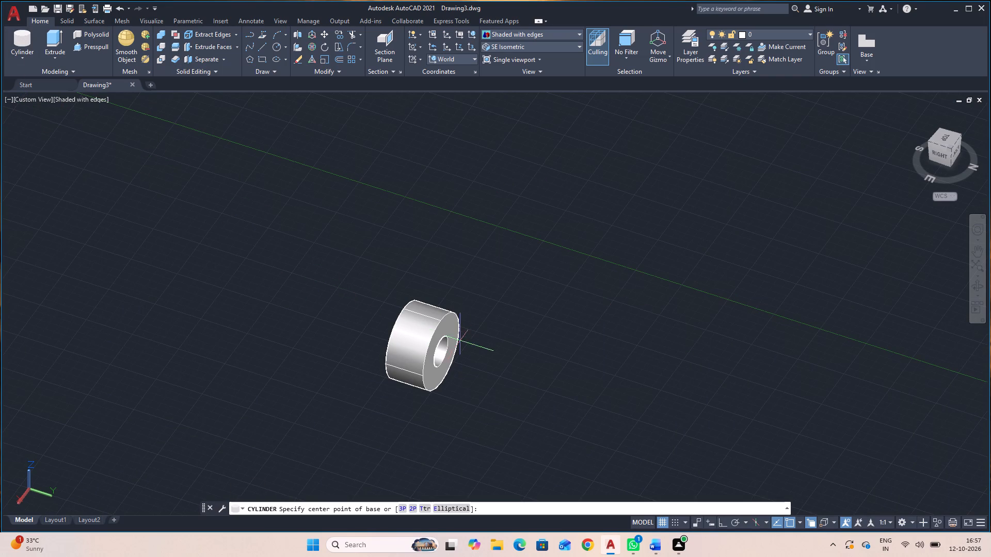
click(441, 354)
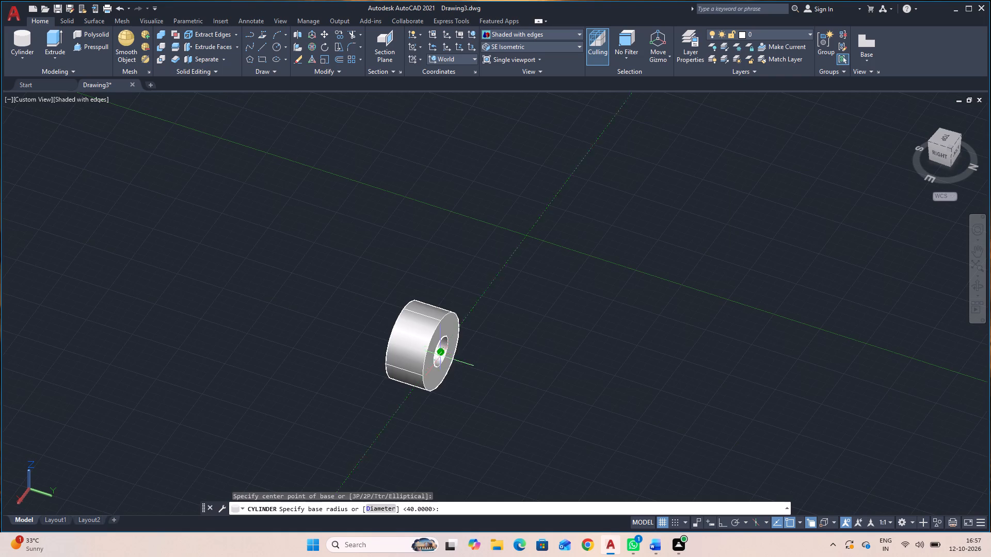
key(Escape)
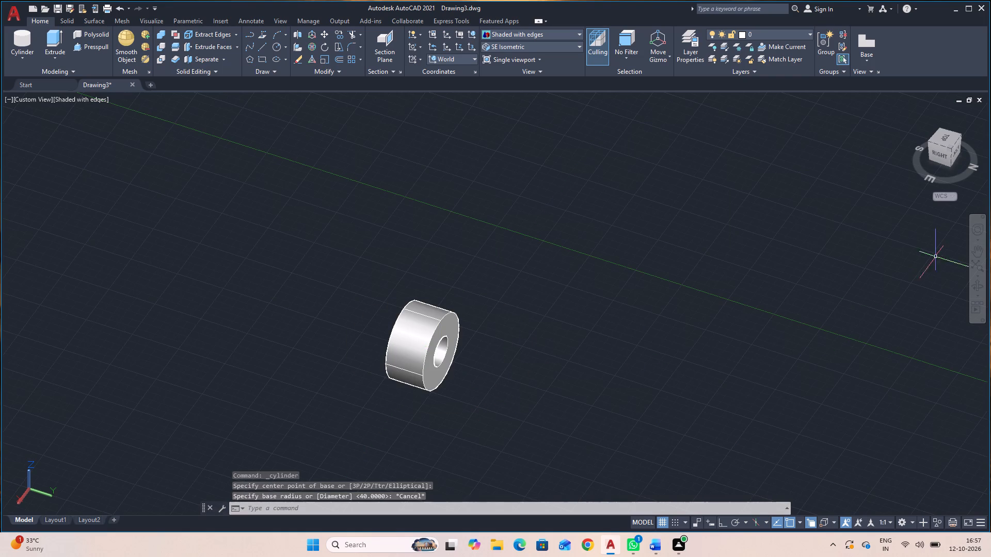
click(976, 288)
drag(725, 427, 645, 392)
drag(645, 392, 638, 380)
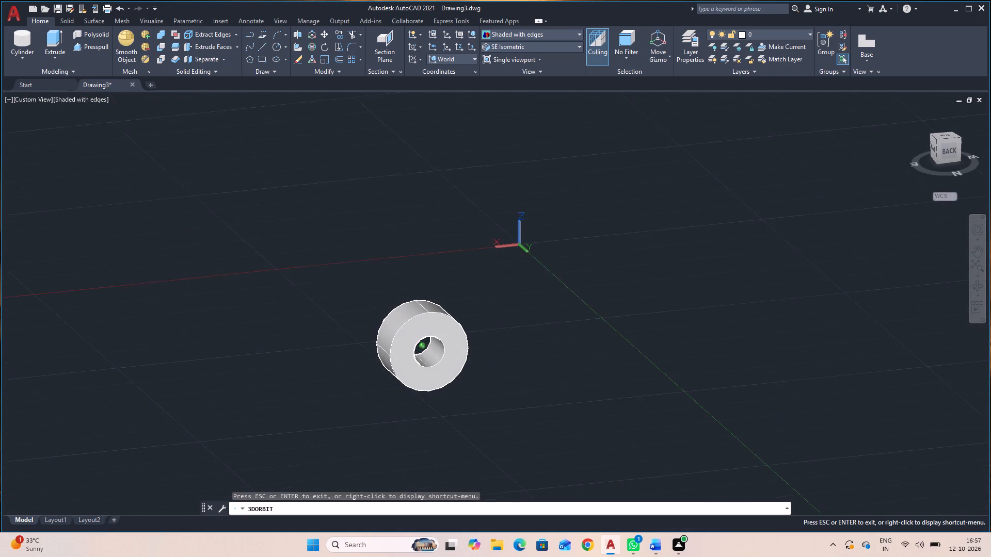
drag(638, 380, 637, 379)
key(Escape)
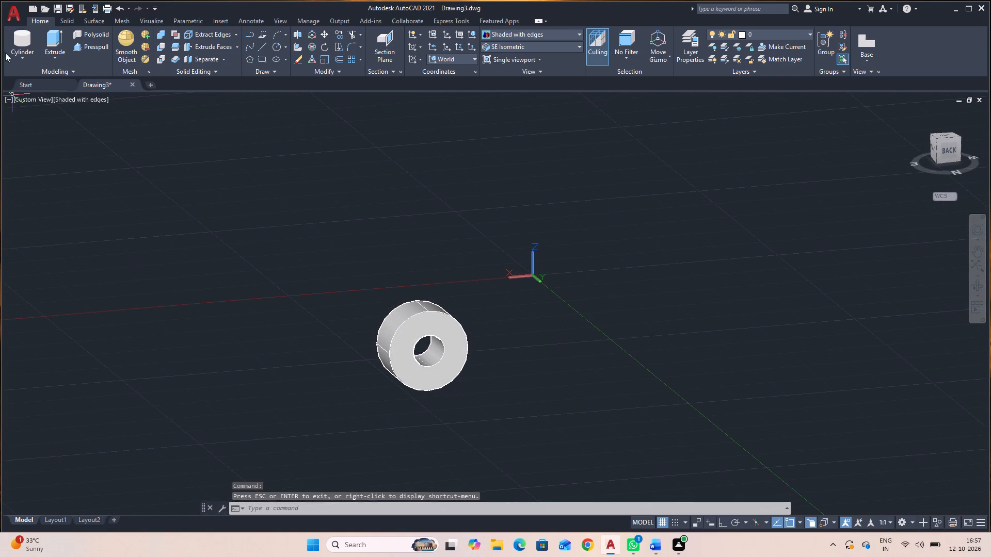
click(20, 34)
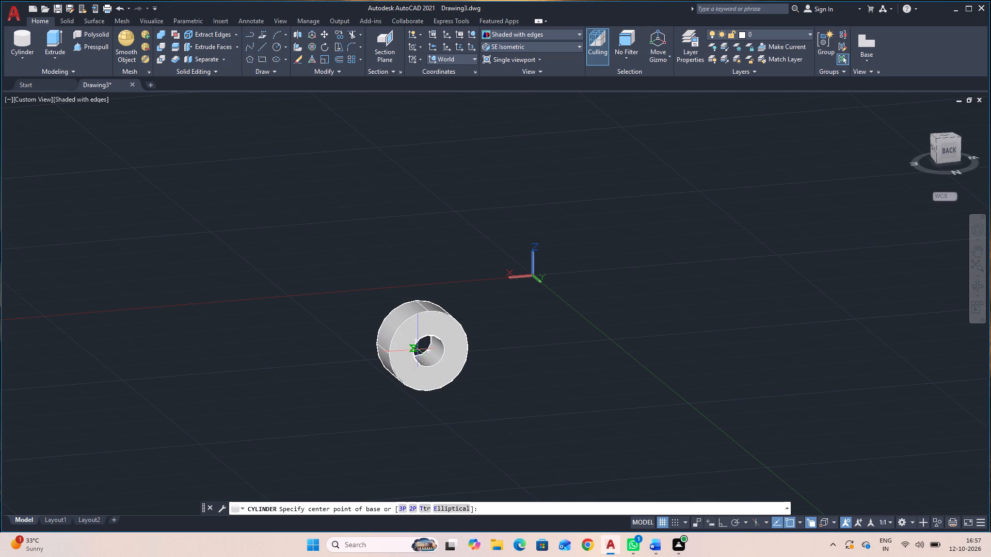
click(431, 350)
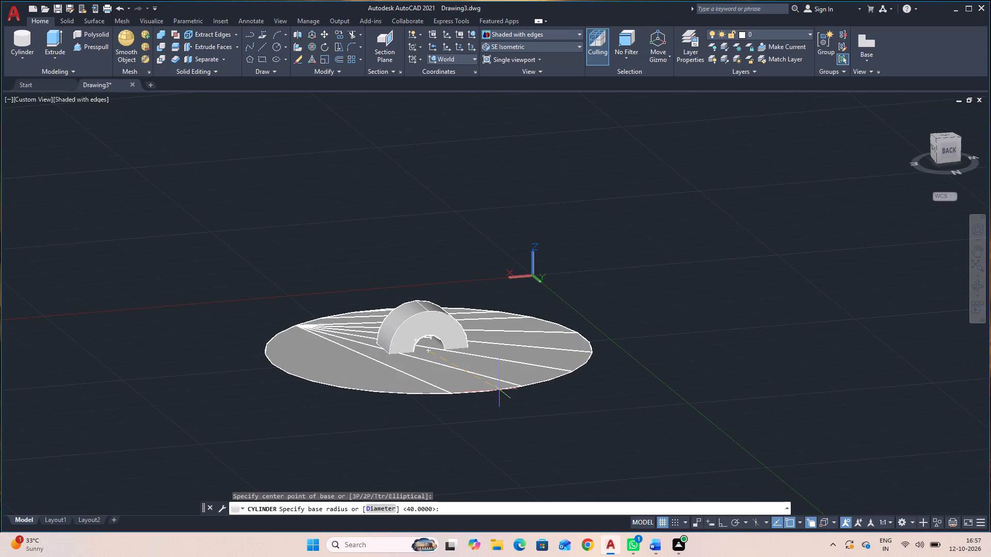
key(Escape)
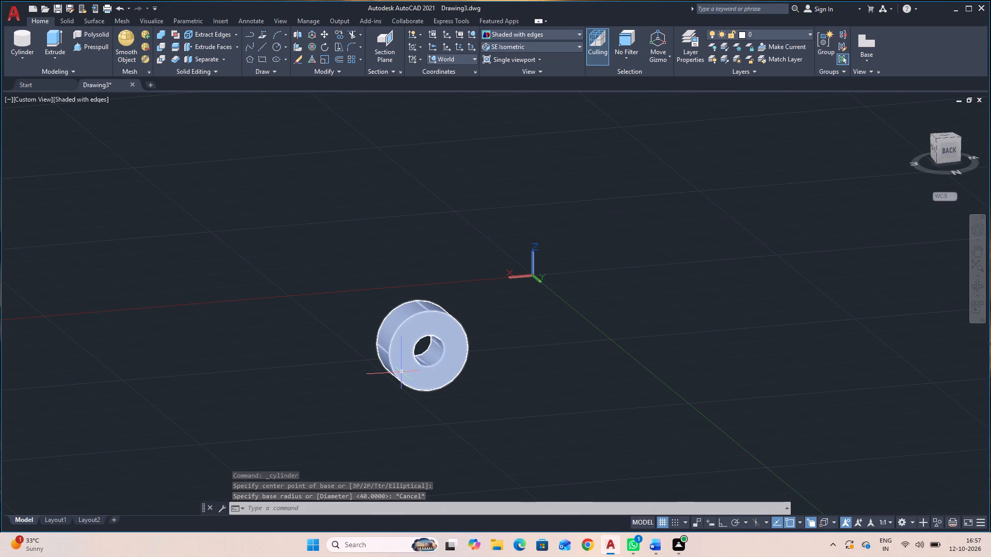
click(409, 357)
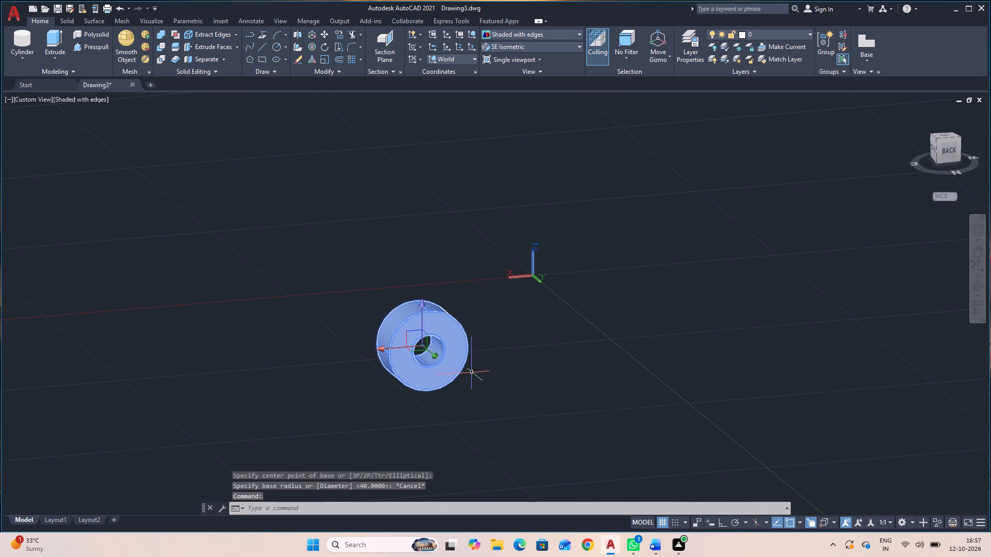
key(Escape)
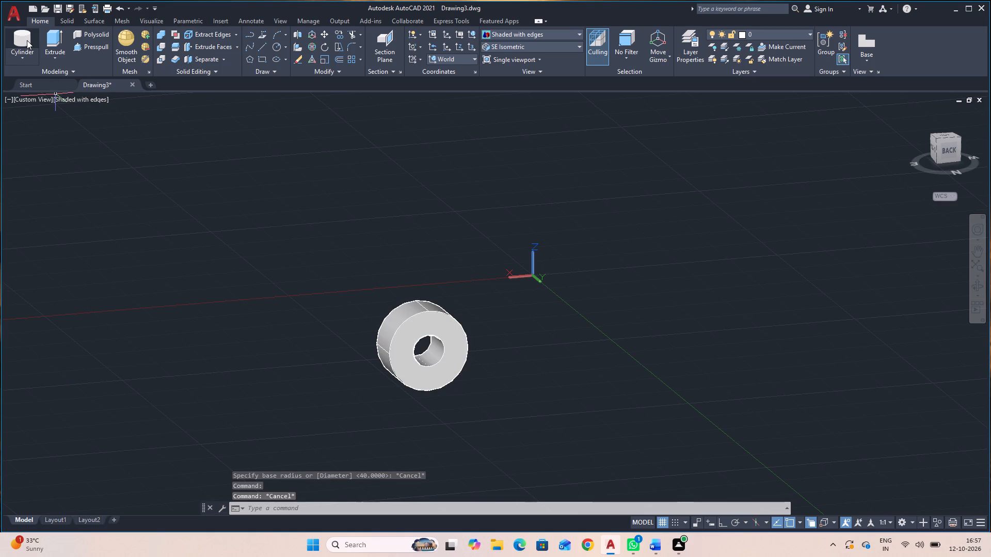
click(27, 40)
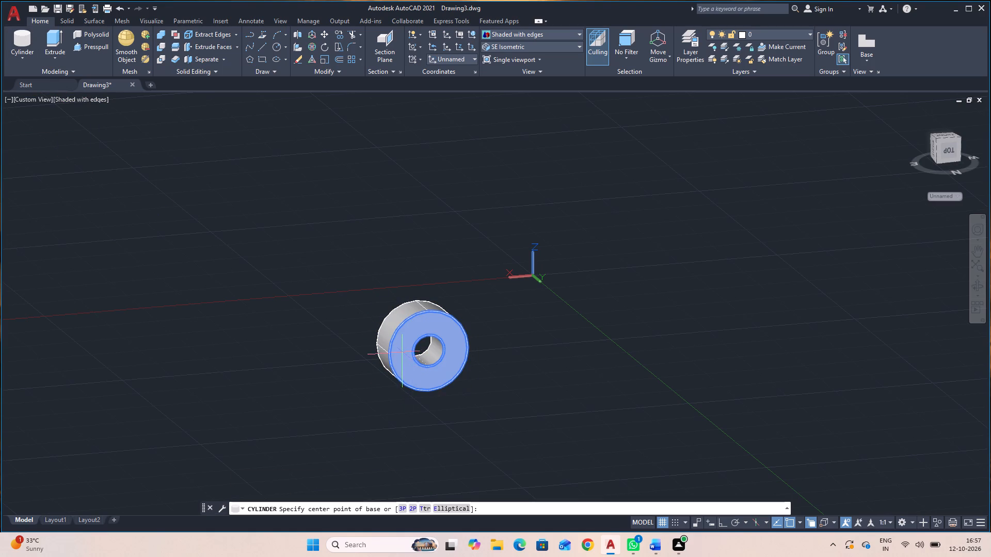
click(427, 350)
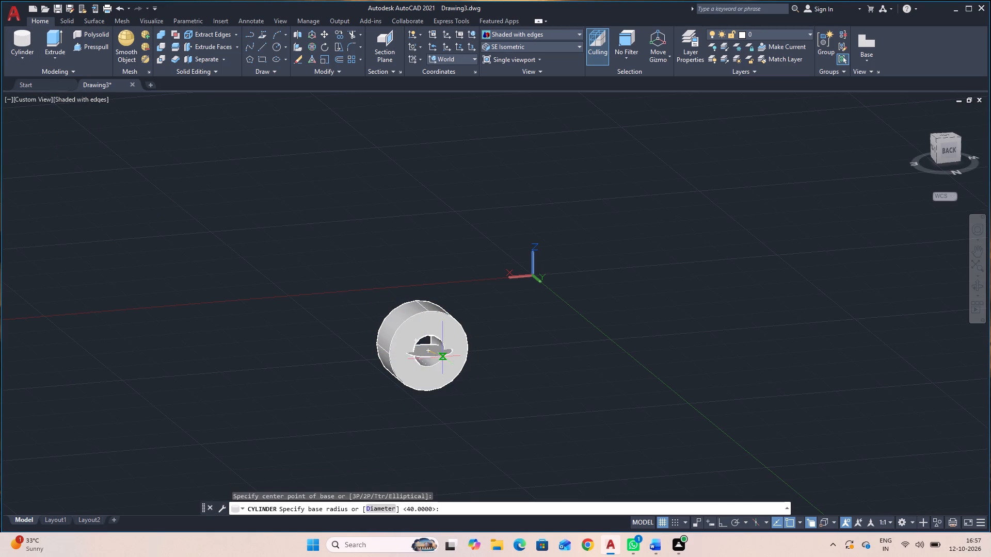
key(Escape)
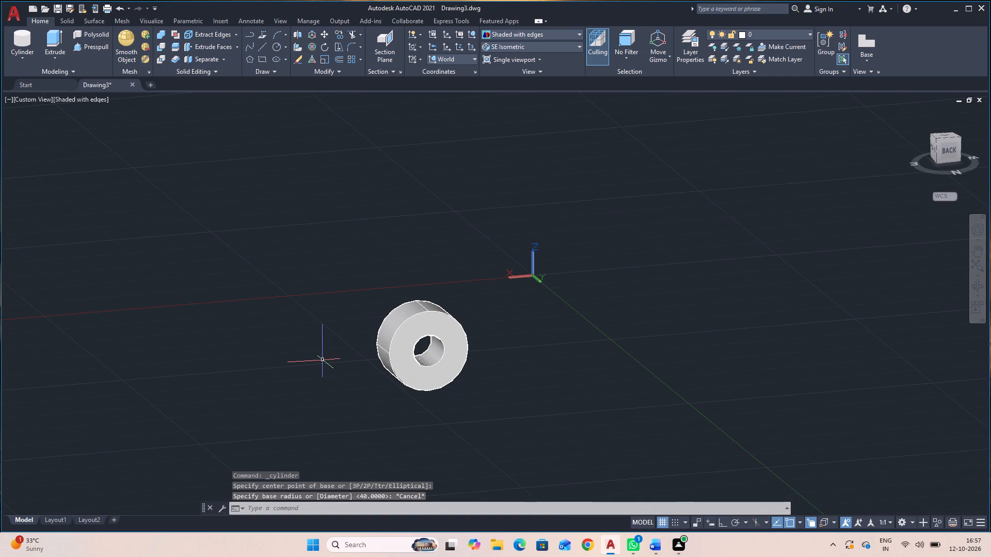
Undo back through the bore subtraction, restoring the separate radius 16 and radius 40 cylinders.
key(ctrl+z)
key(ctrl+z)
key(ctrl+z)
key(ctrl+z)
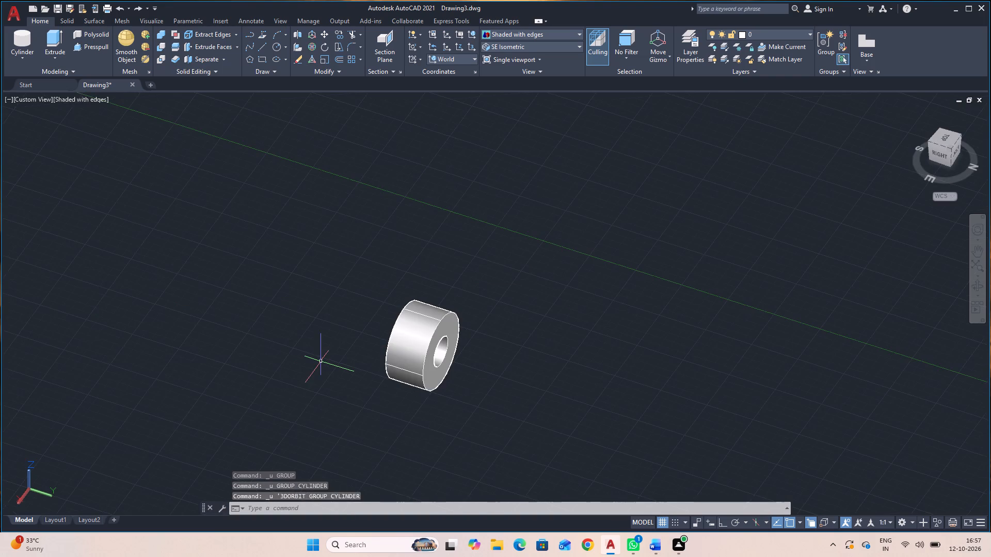
key(ctrl+z)
key(ctrl+z)
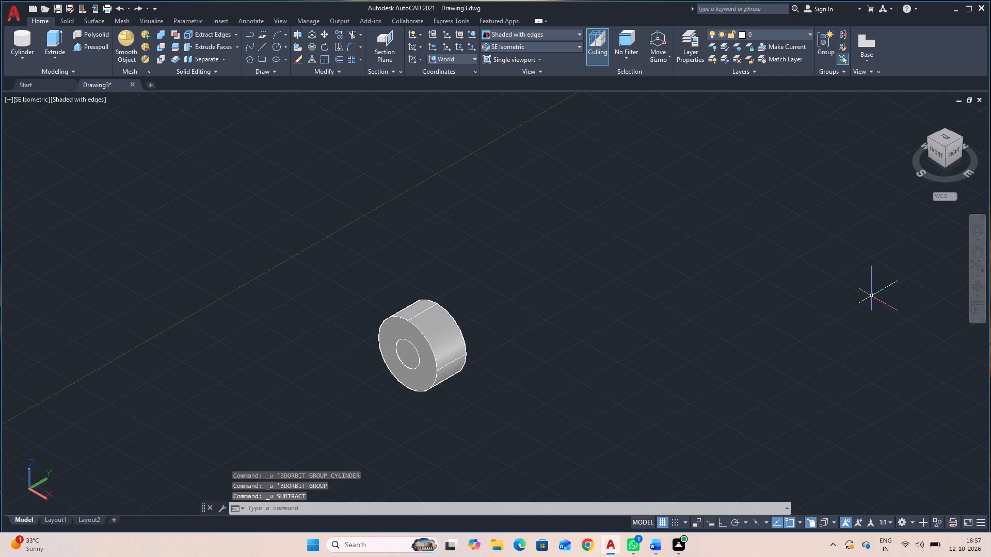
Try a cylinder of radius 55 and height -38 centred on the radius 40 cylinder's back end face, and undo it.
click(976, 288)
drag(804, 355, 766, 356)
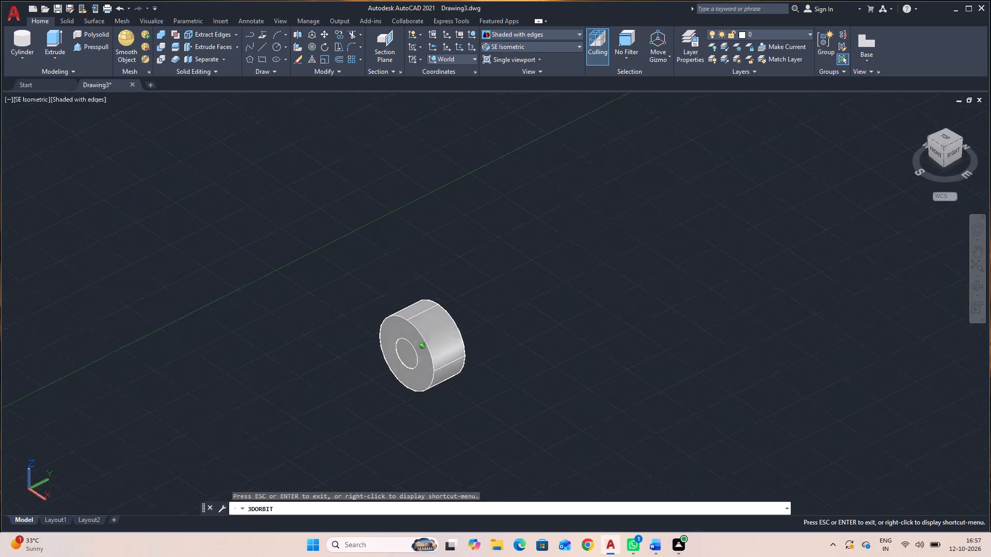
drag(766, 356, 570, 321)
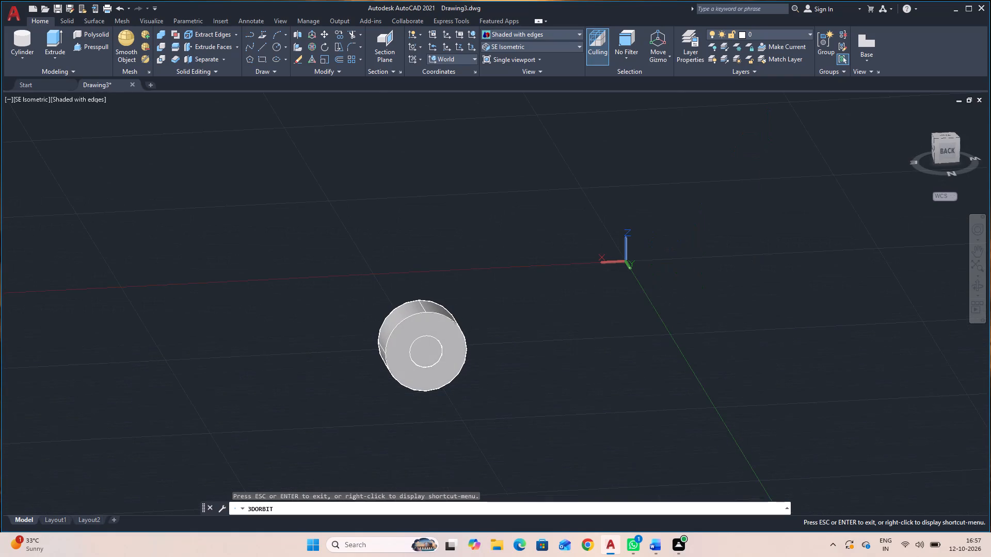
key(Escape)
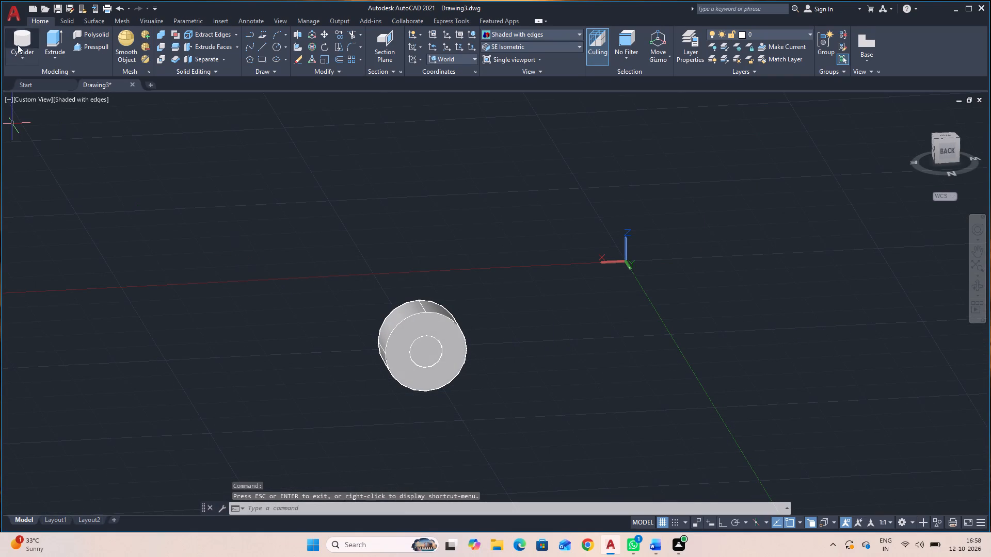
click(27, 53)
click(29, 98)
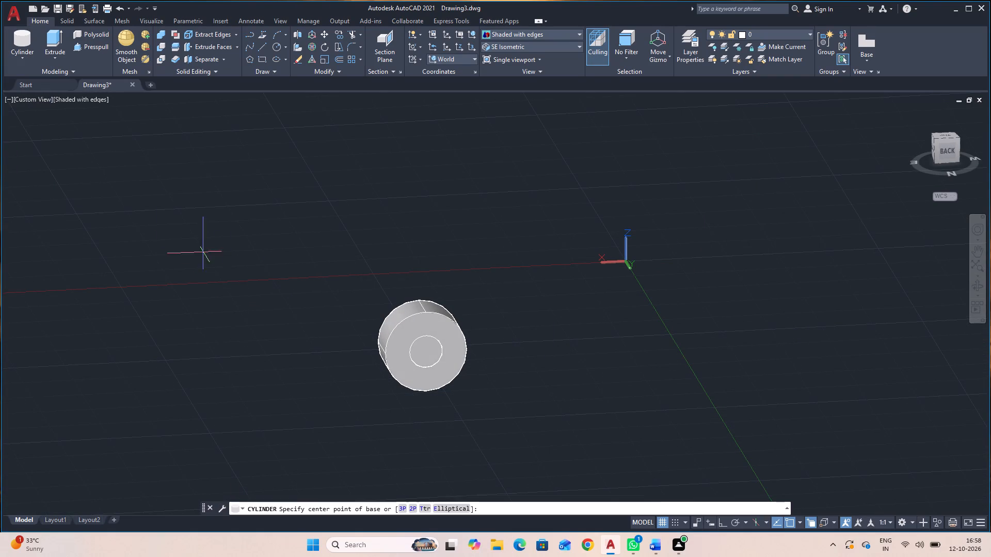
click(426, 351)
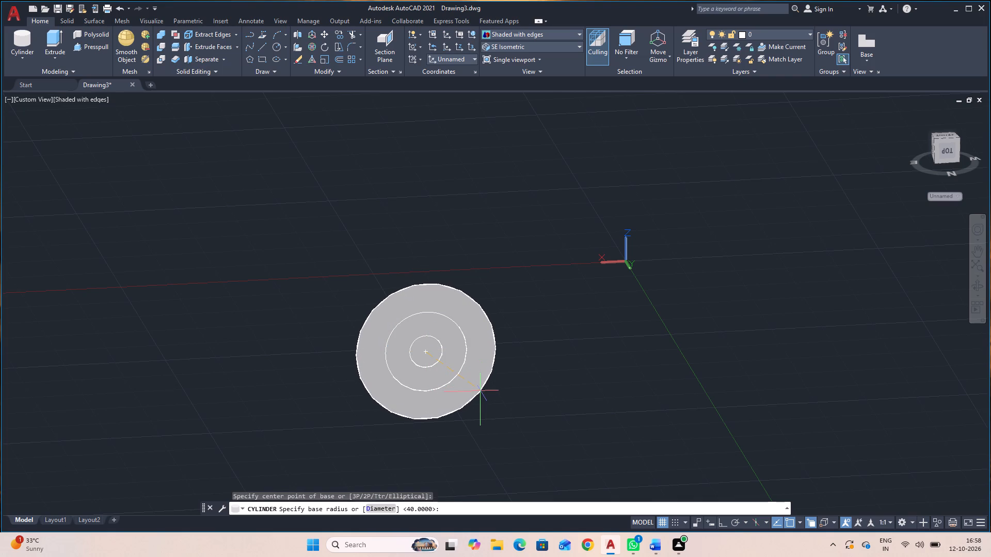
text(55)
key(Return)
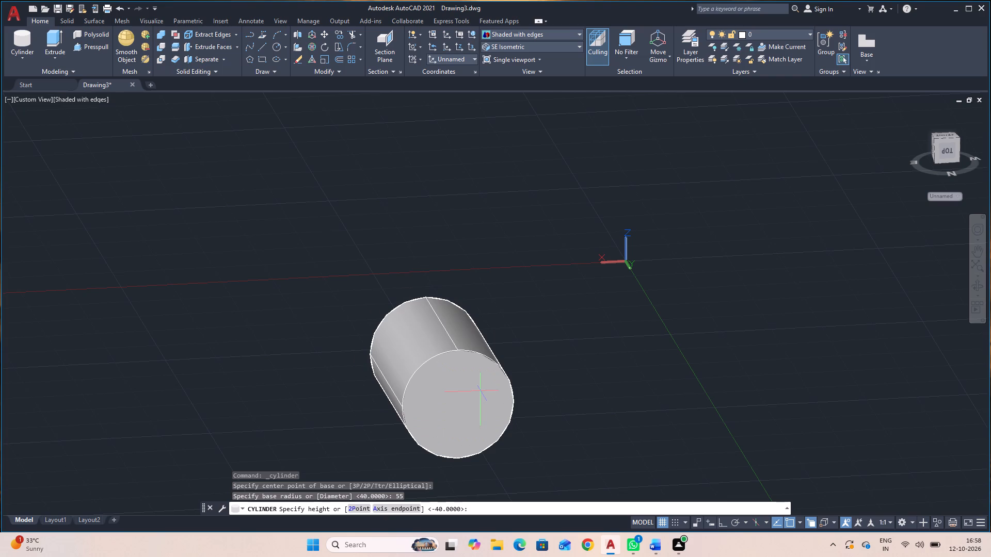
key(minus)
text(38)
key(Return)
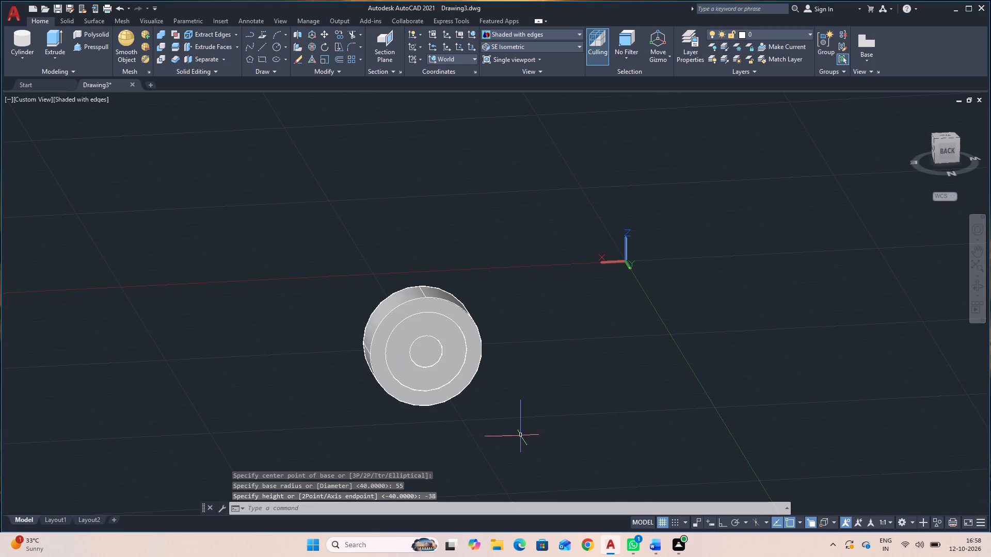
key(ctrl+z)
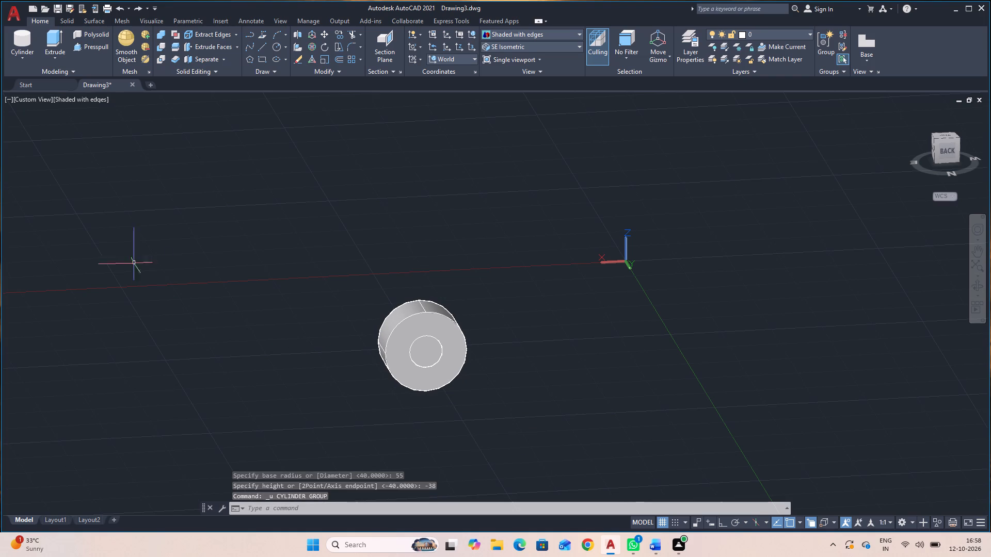
Create a cylinder of radius 55 and height 38 centred on the radius 40 cylinder's back end face, extending outward.
click(22, 34)
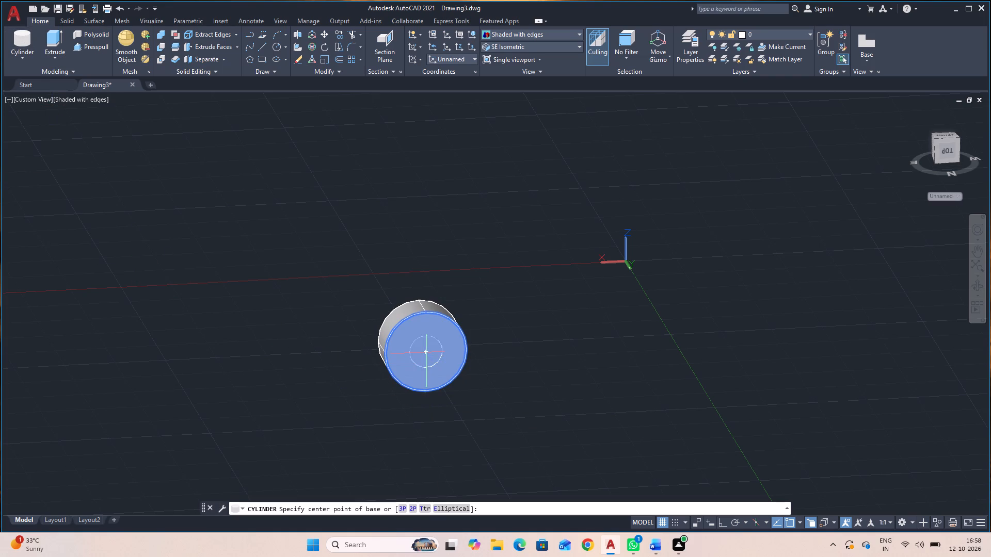
click(428, 349)
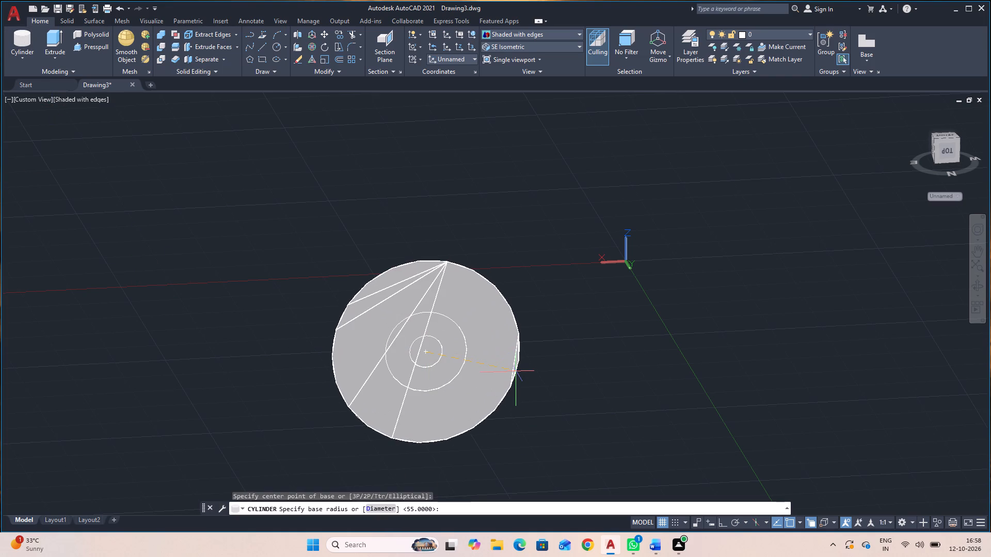
text(55)
key(Return)
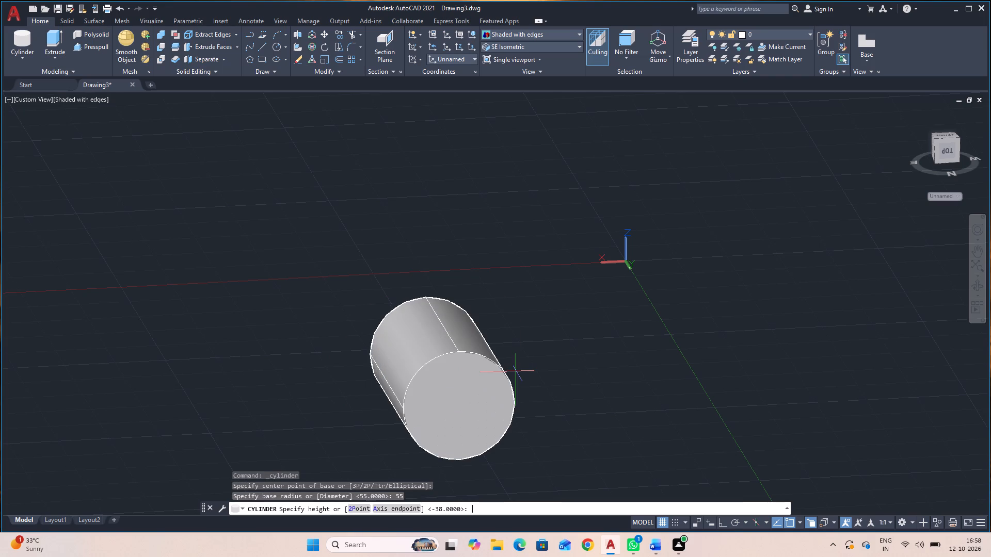
text(38)
key(Return)
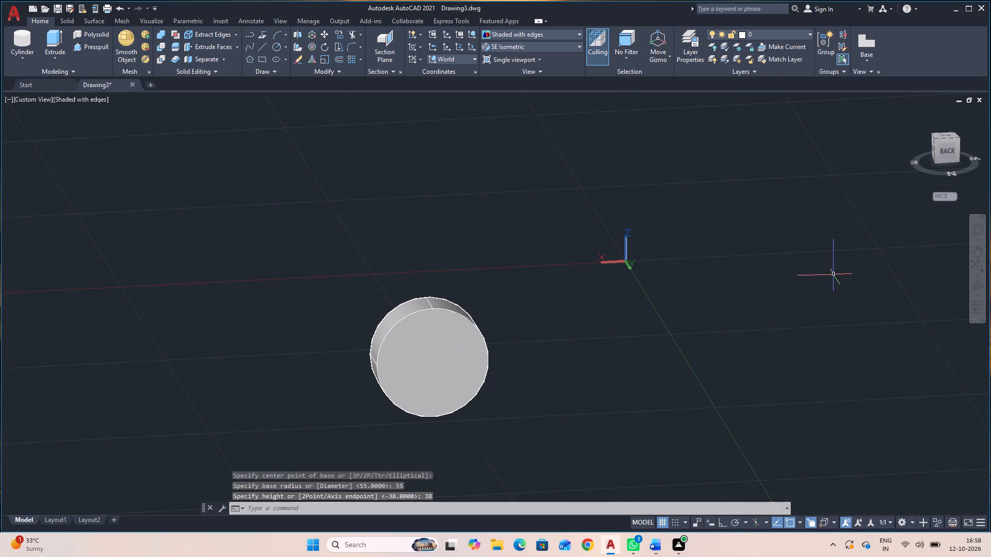
Create a cylinder of radius 70 and height 38 centred on the radius 55 cylinder's outer end face, extending outward.
click(974, 285)
drag(645, 405, 665, 407)
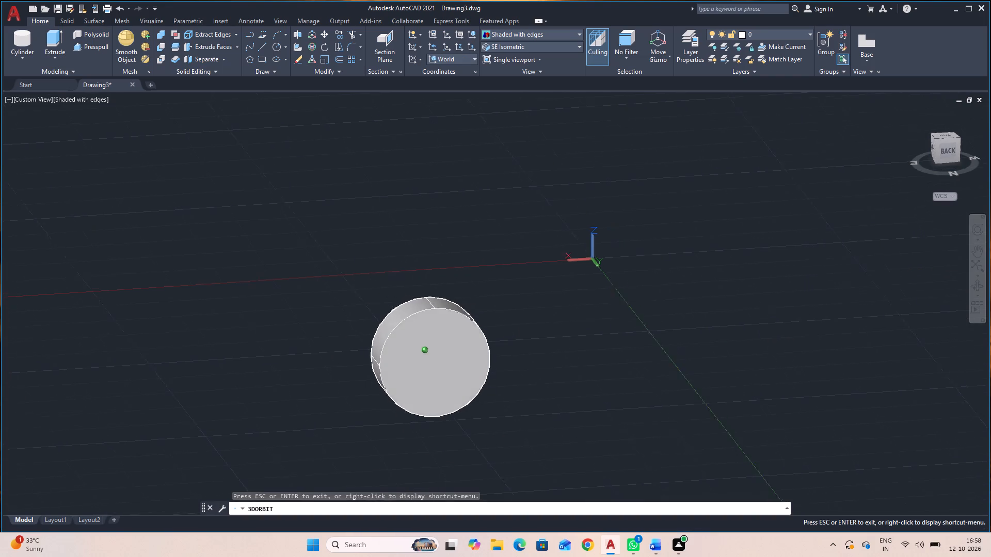
drag(665, 407, 659, 414)
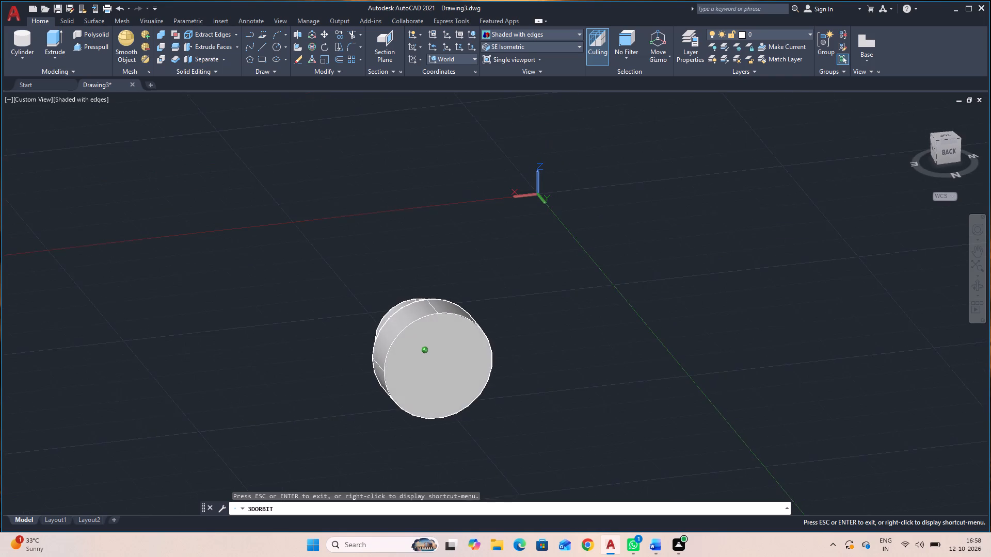
drag(659, 414, 707, 414)
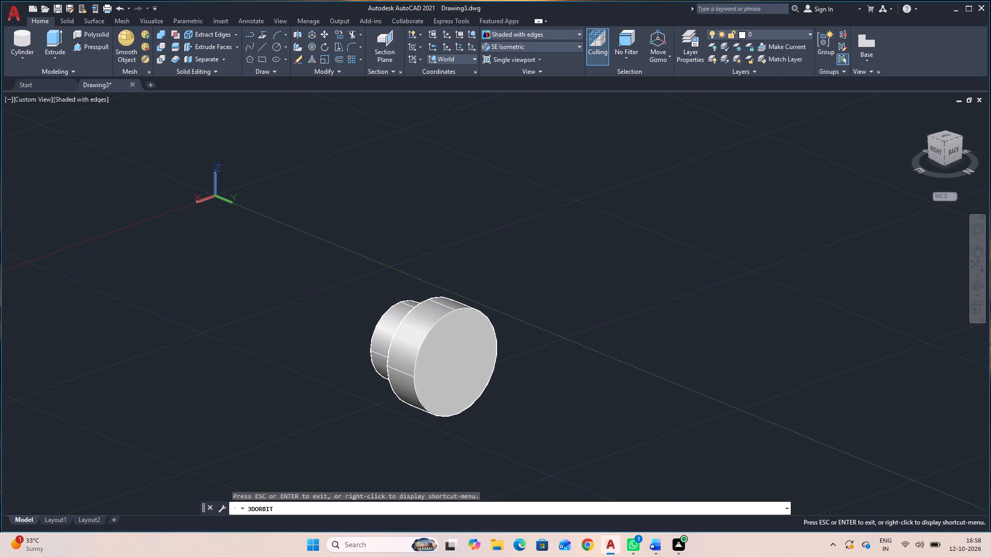
key(Escape)
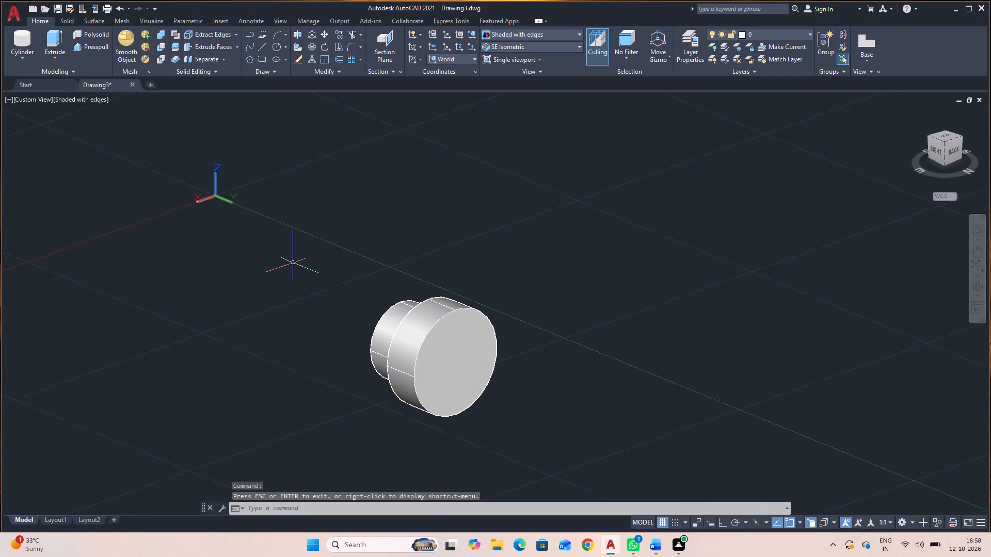
drag(679, 327, 641, 343)
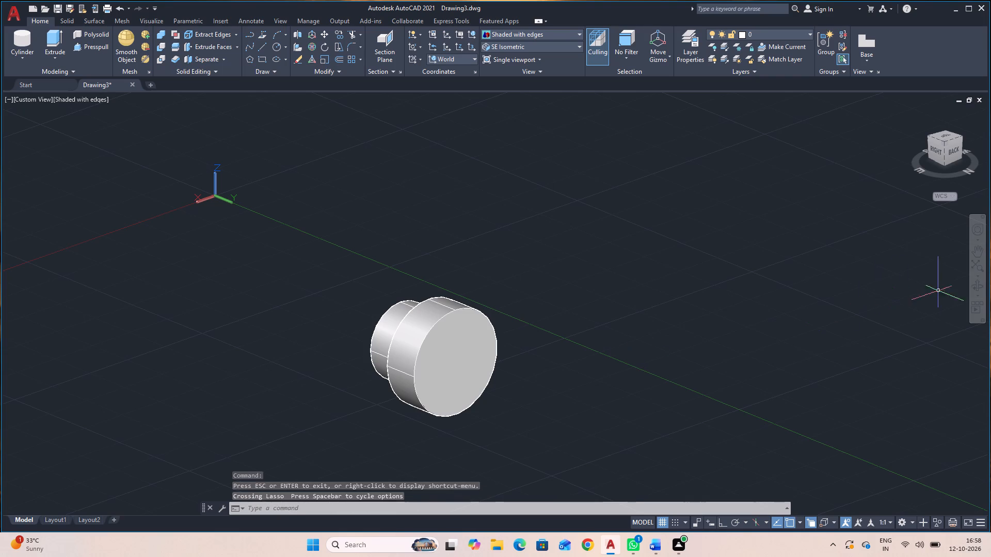
click(975, 285)
drag(857, 319, 808, 314)
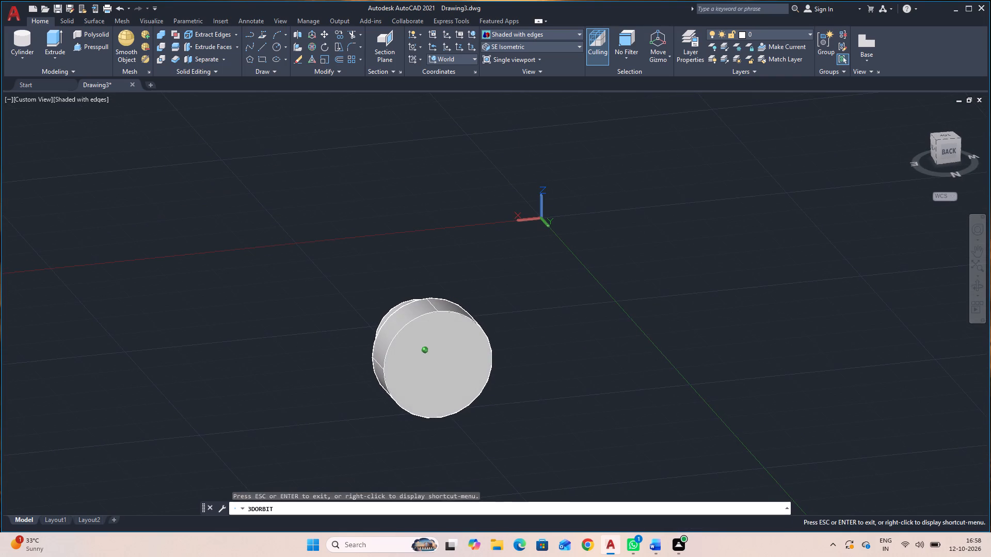
key(Escape)
click(20, 58)
click(32, 98)
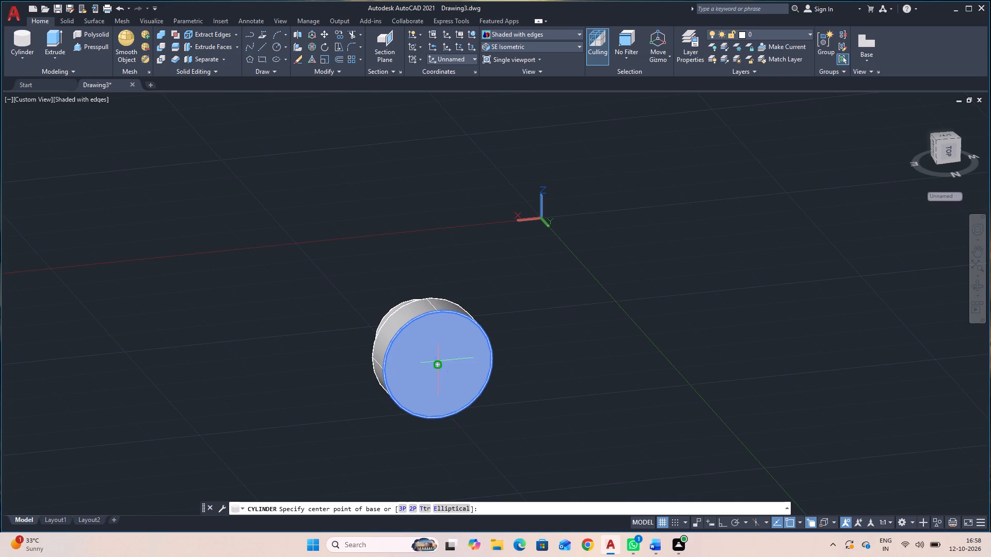
click(438, 364)
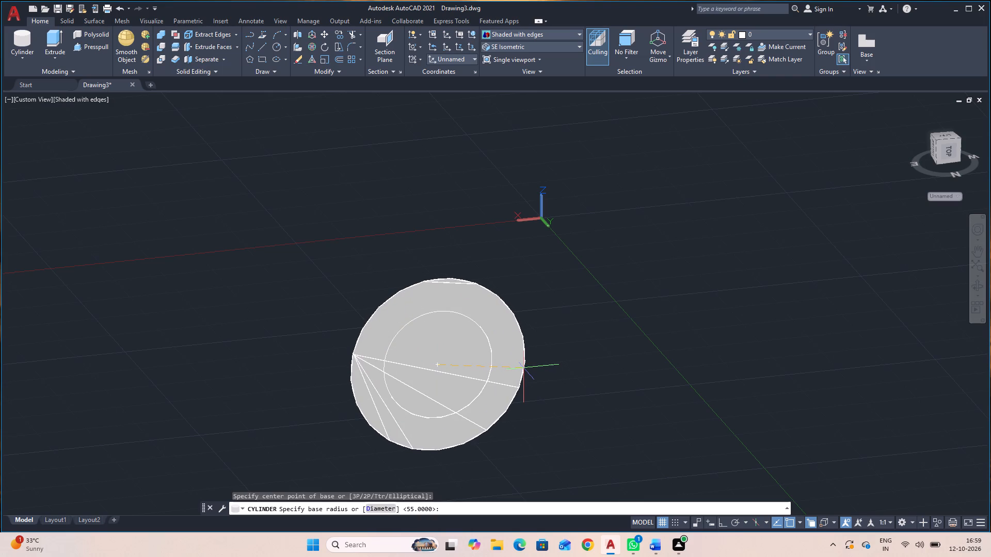
text(70)
key(Return)
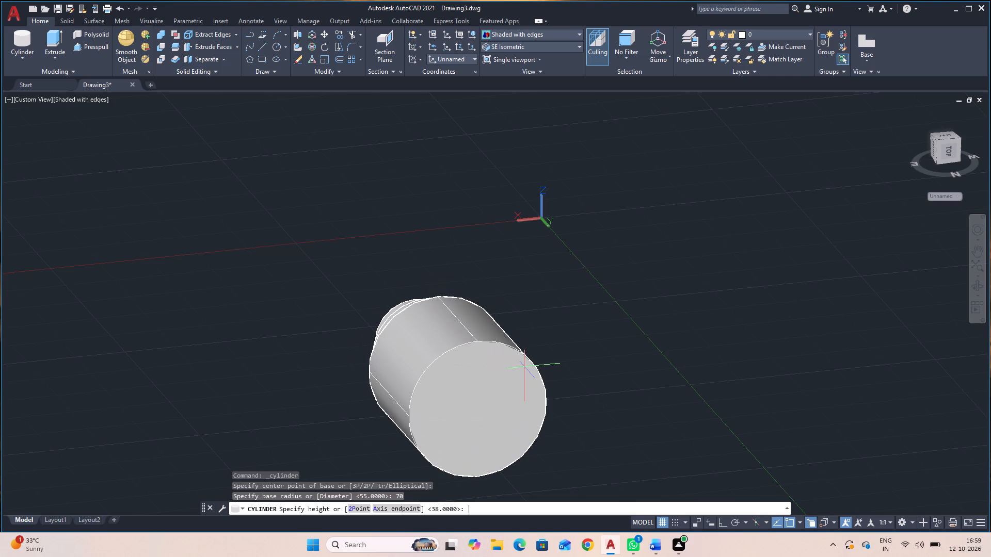
text(38)
key(Return)
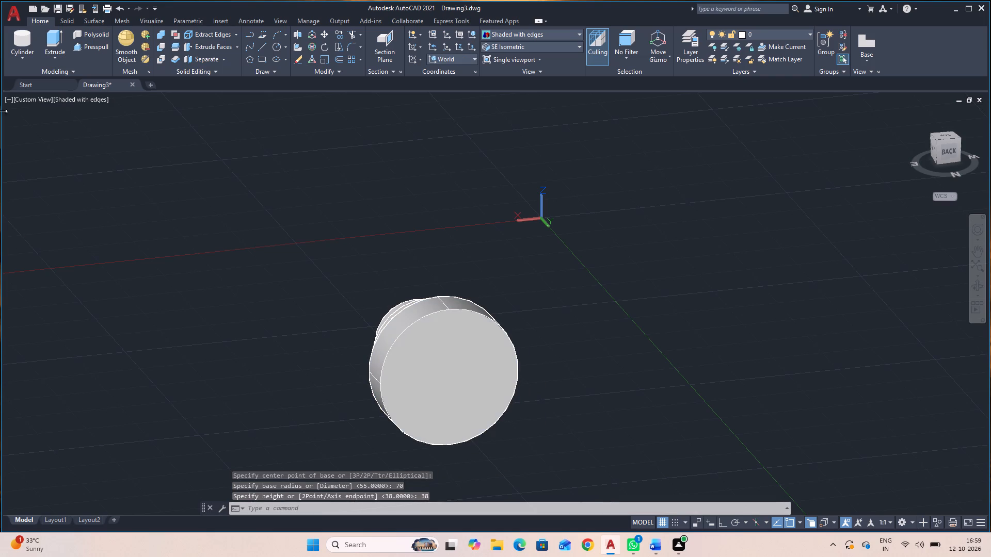
Create a cylinder of radius 85 and height 38 centred on the radius 70 cylinder's outer end face, extending outward.
click(20, 36)
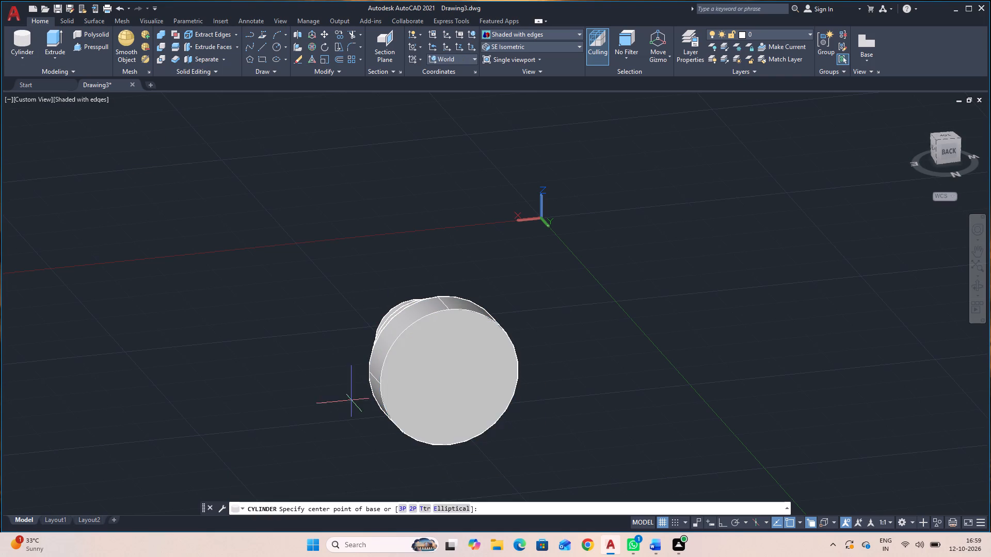
click(450, 377)
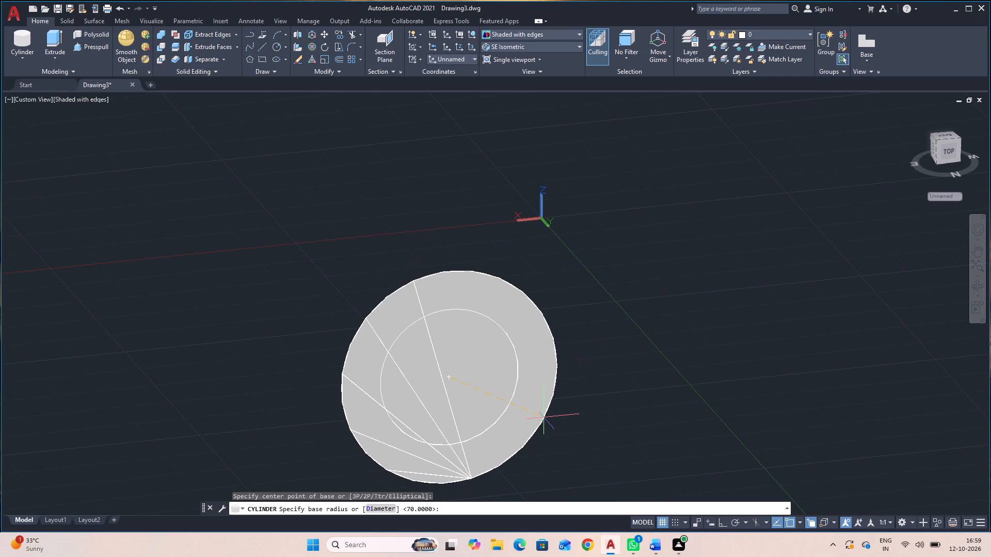
text(85)
key(Return)
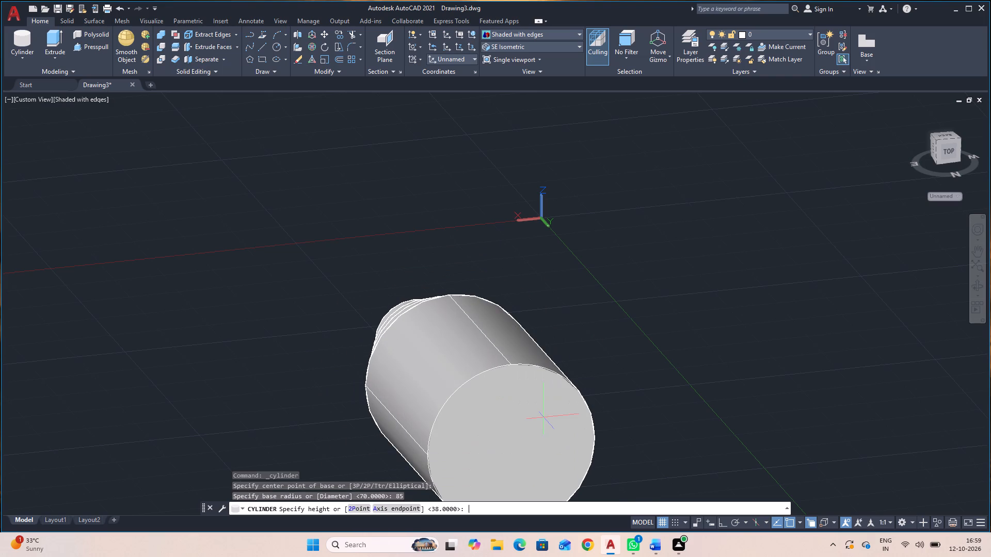
text(38)
key(Return)
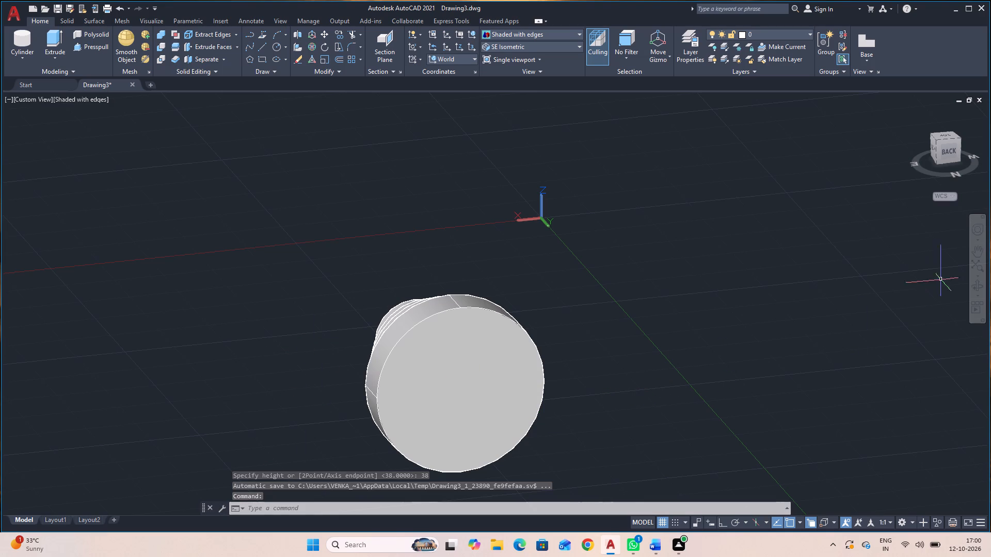
In the SE Isometric view, create a cylinder of radius 30 and height -120 centred on the radius 40 cylinder's front face.
click(978, 282)
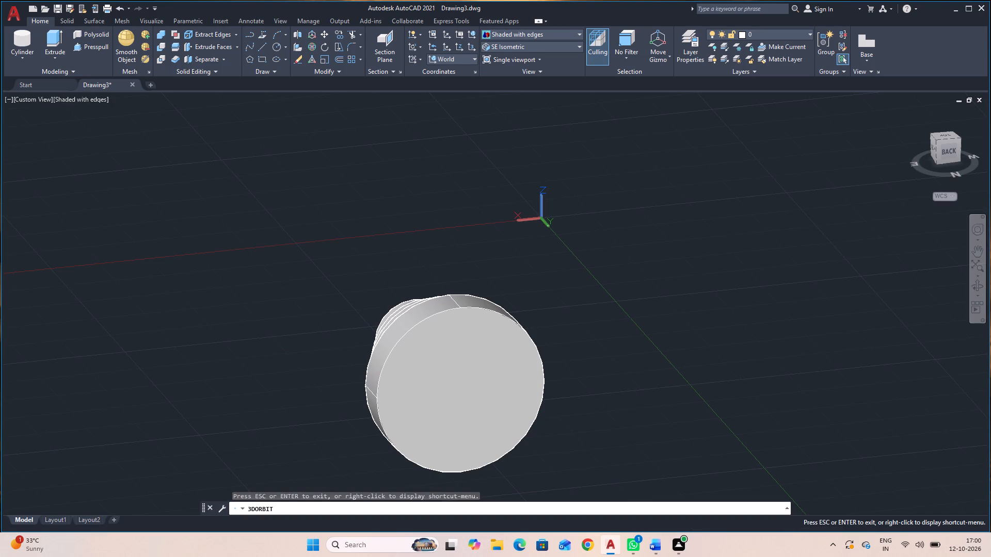
click(540, 46)
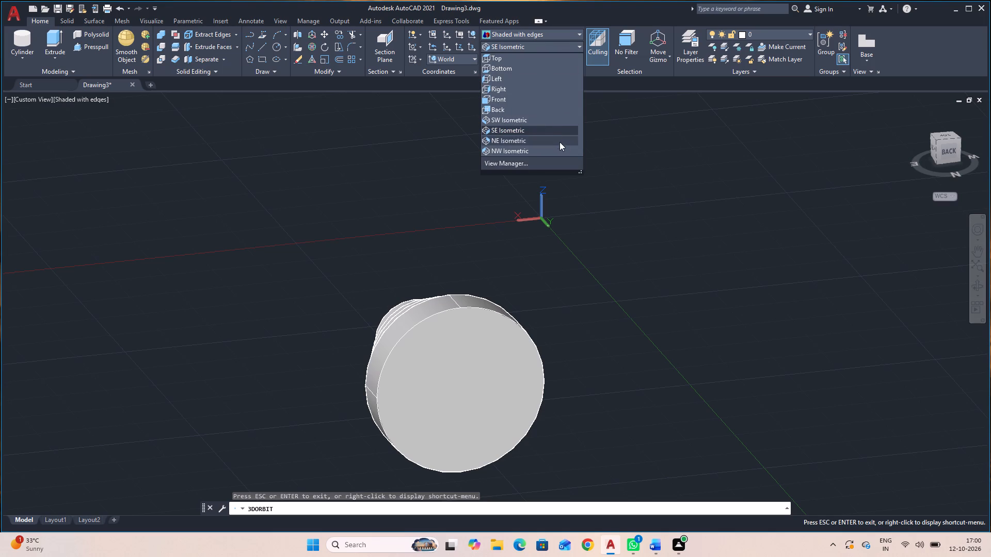
click(559, 129)
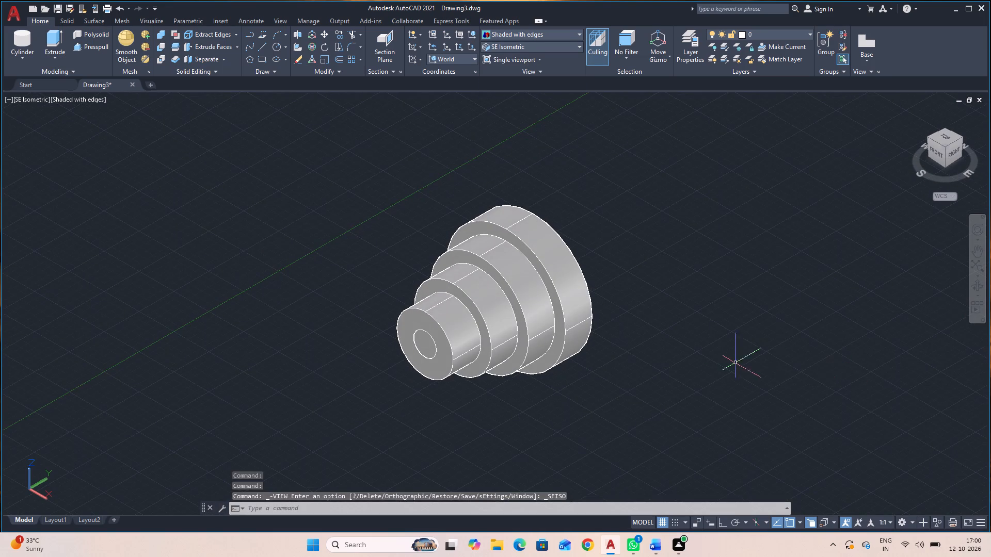
key(Escape)
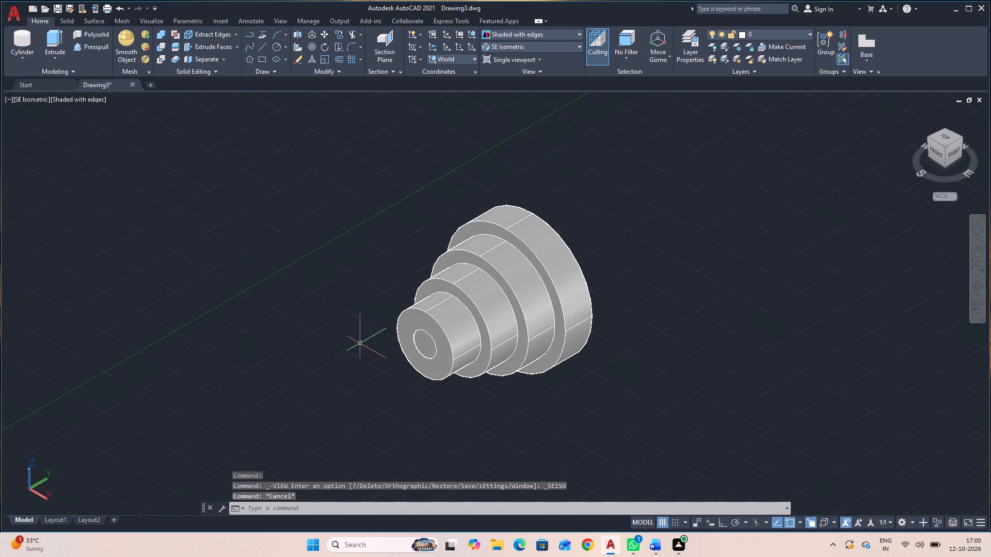
click(17, 31)
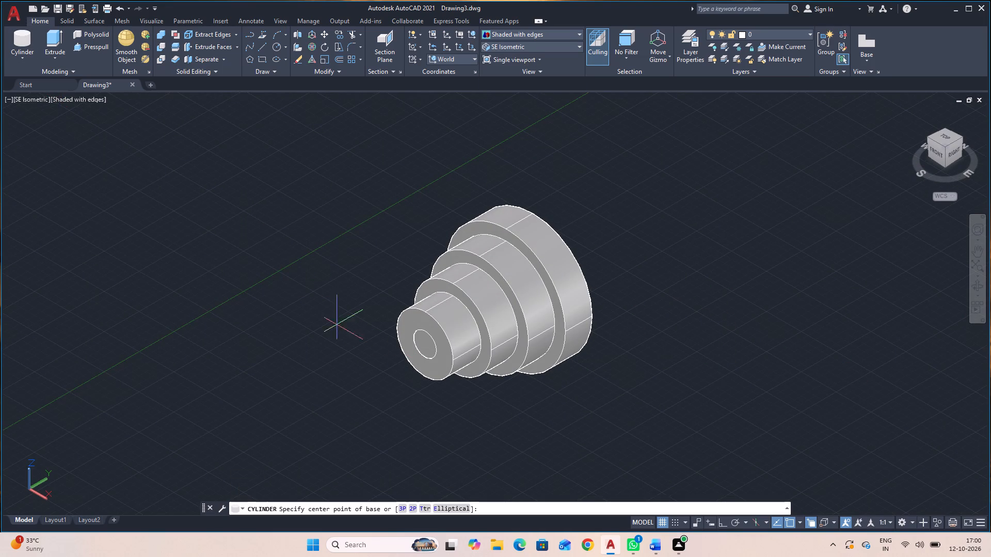
click(428, 344)
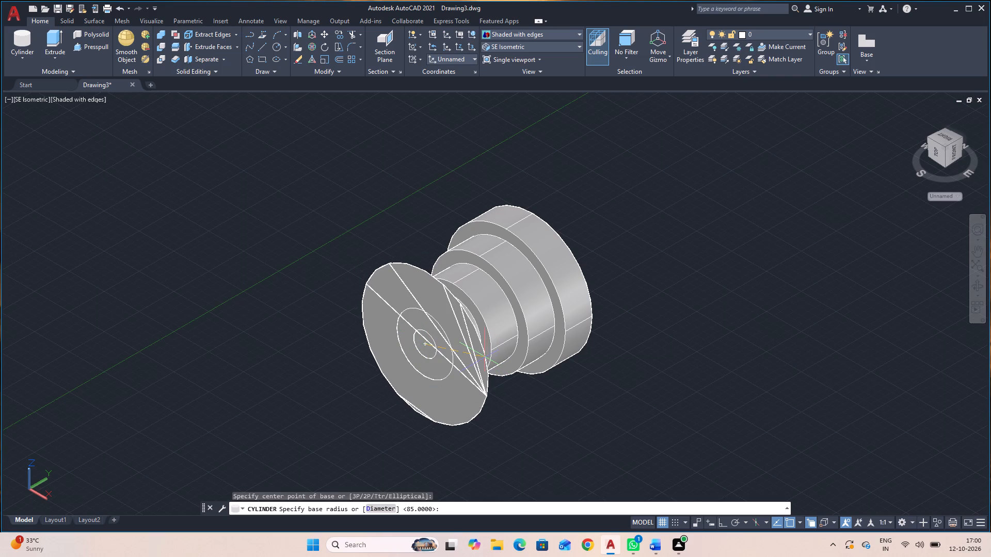
text(30)
key(Return)
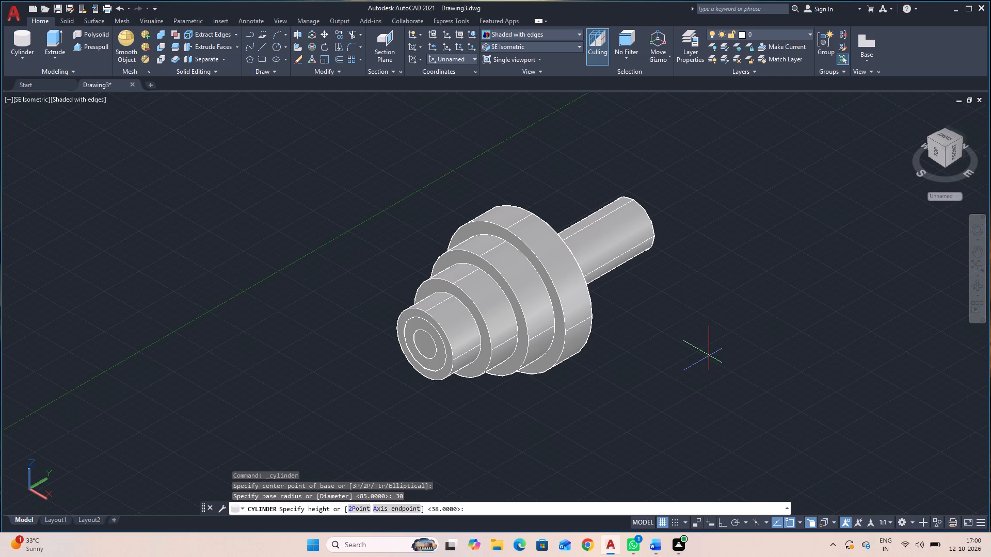
key(minus)
text(120)
key(Return)
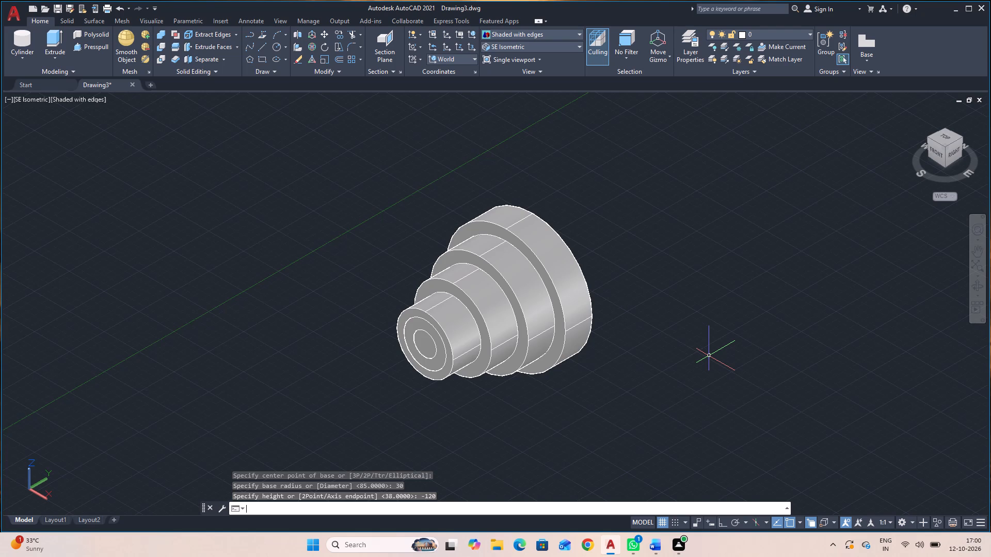
With Ortho on, draw lines from the front face's centre to the radius 40 circle's edge and back across to its opposite edge.
click(513, 43)
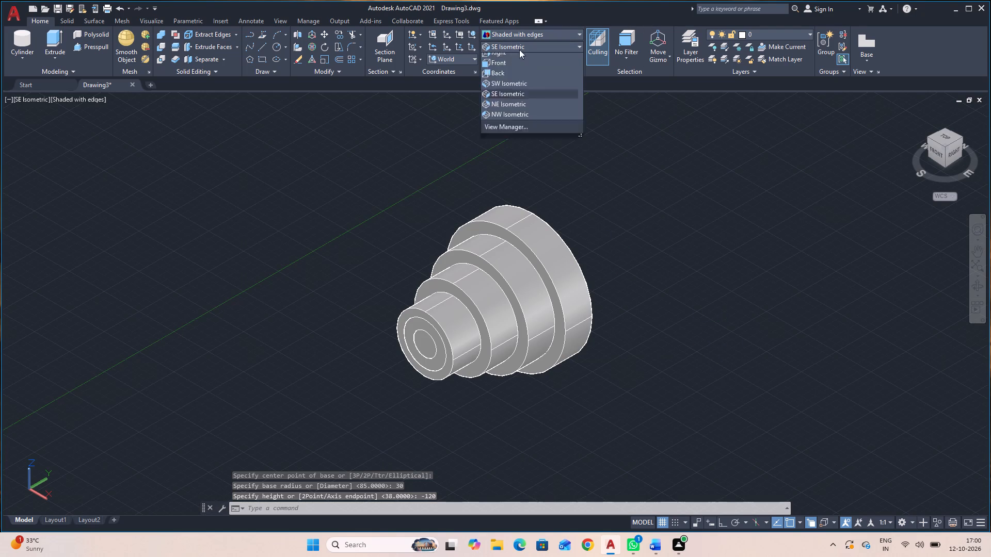
click(529, 128)
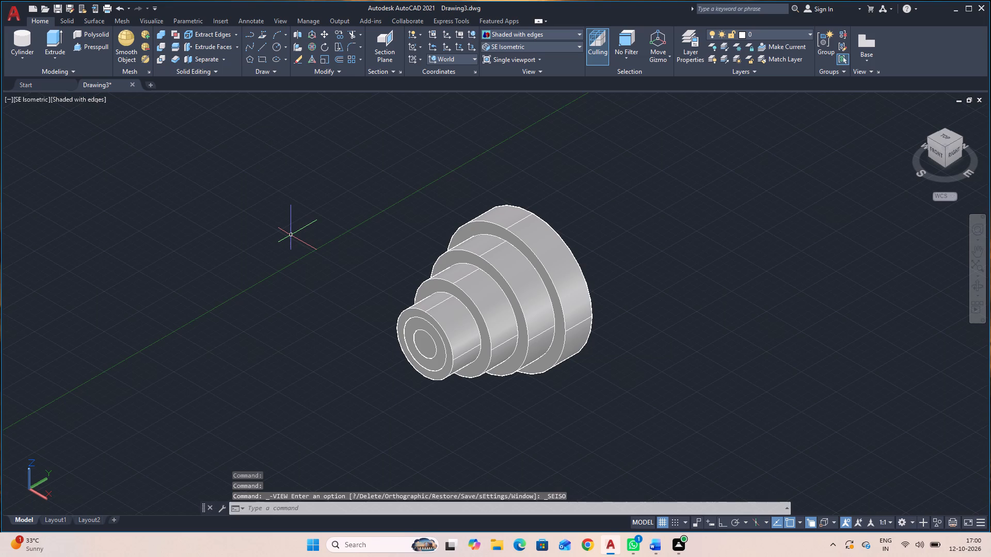
text(L)
key(space)
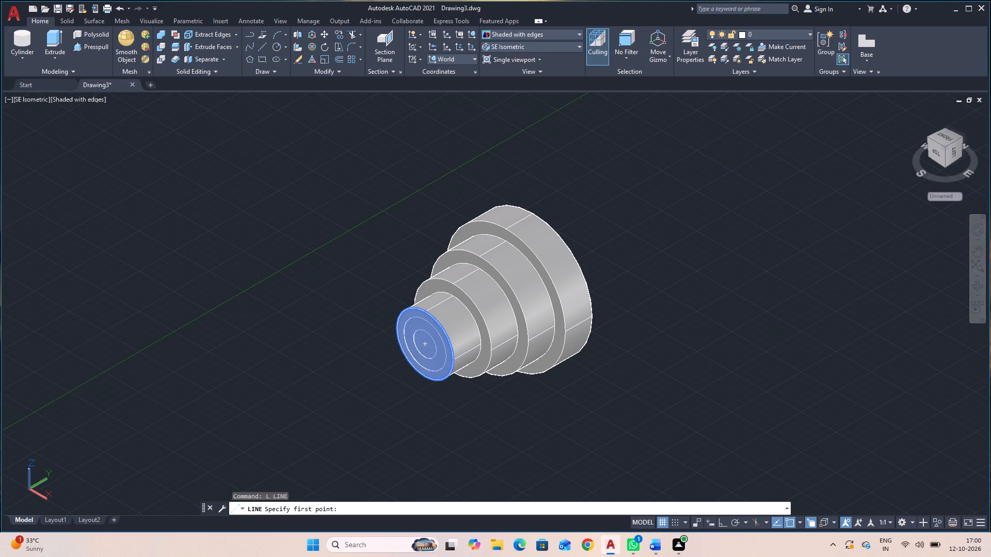
click(427, 346)
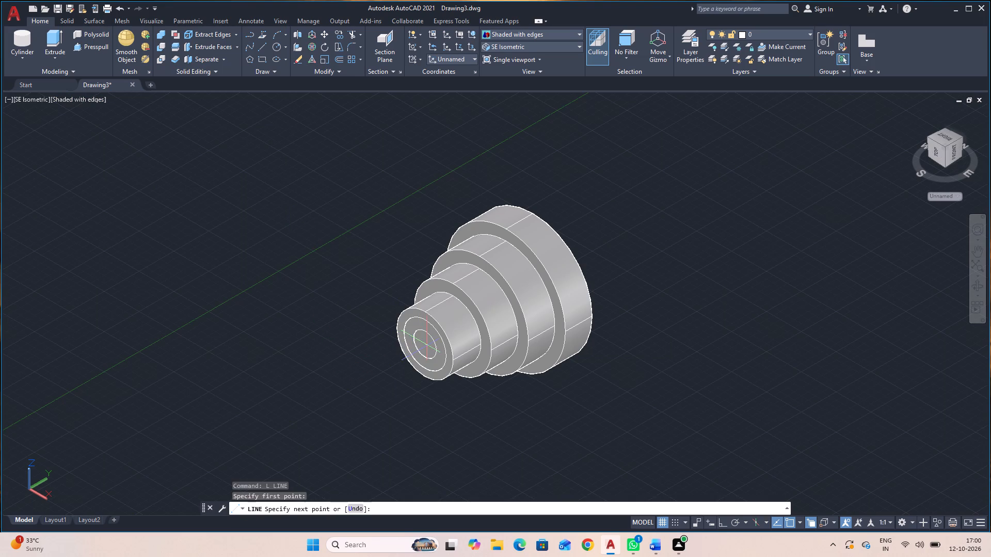
click(721, 521)
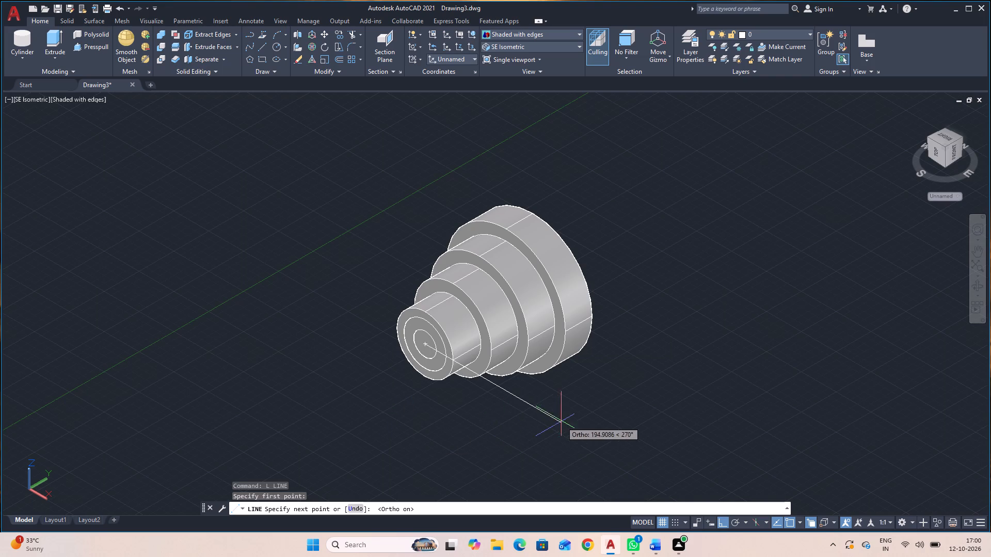
click(454, 363)
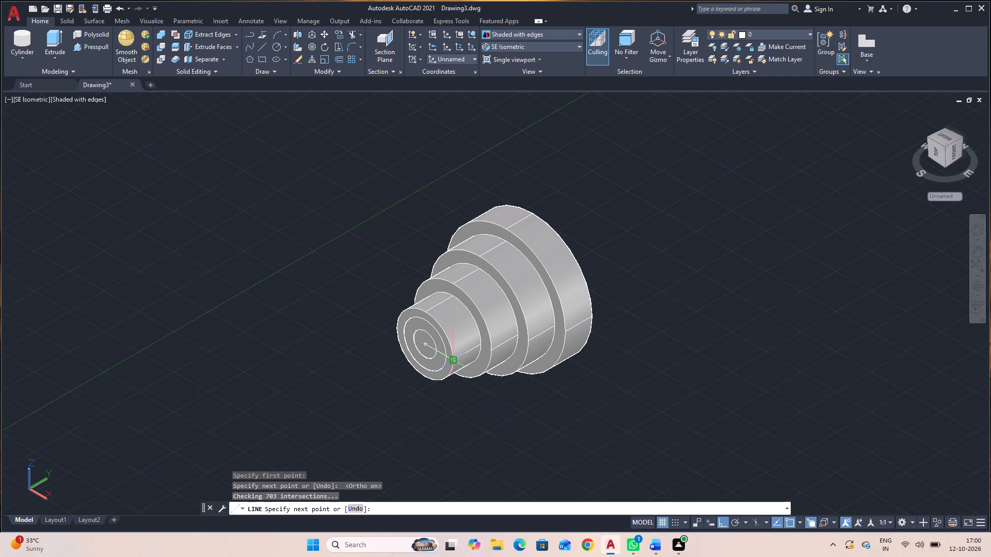
click(398, 326)
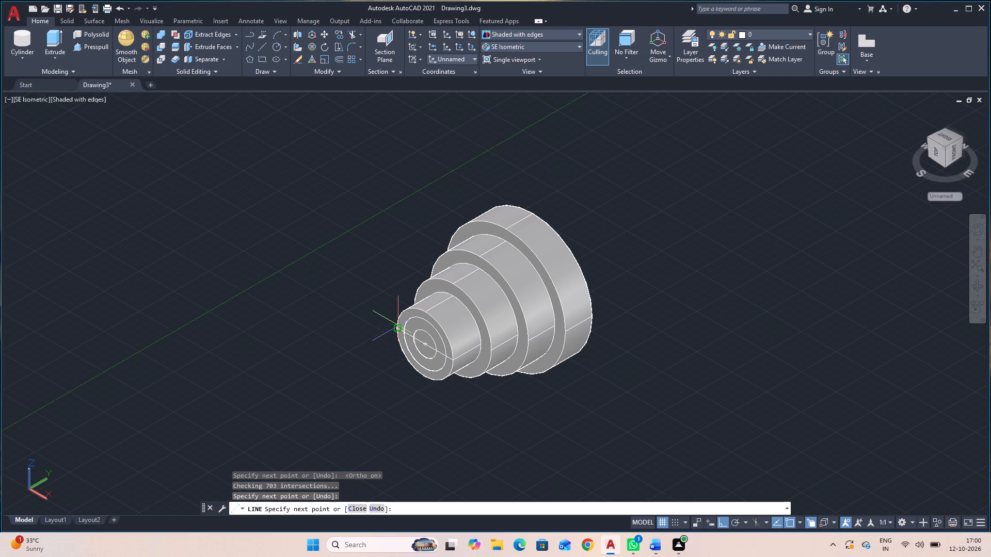
key(Escape)
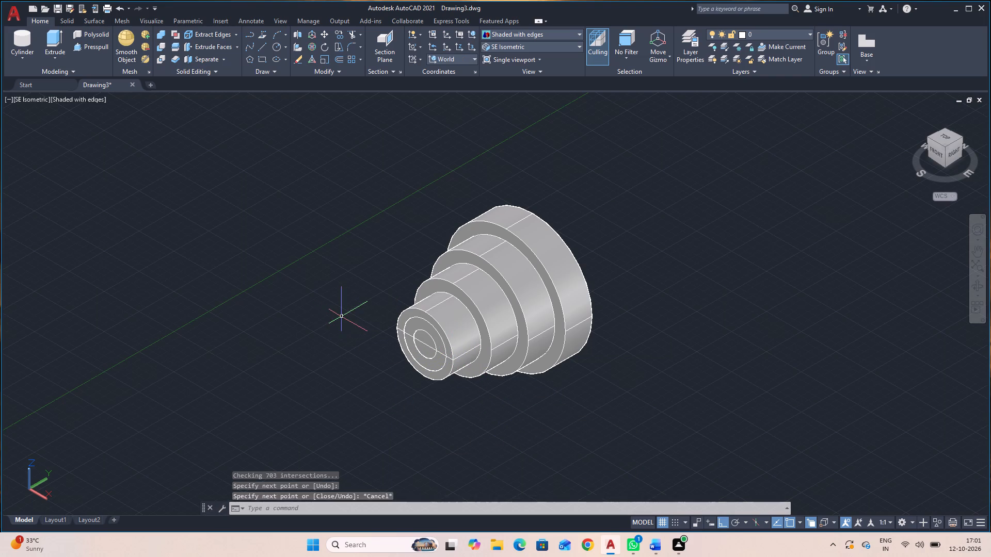
Draw a vertical line 40 long from the front face's centre up to the radius 40 circle's edge.
key(space)
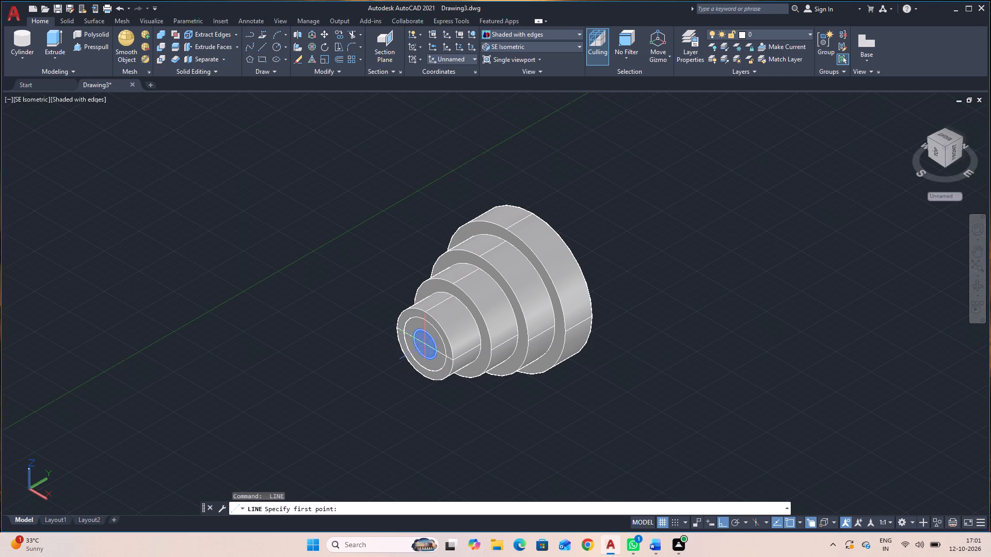
click(425, 343)
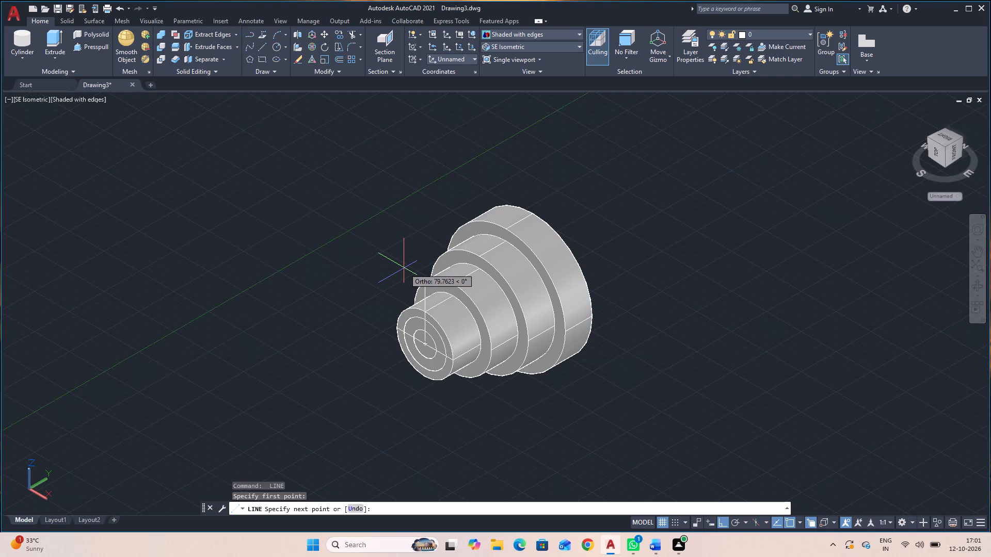
text(40)
key(Return)
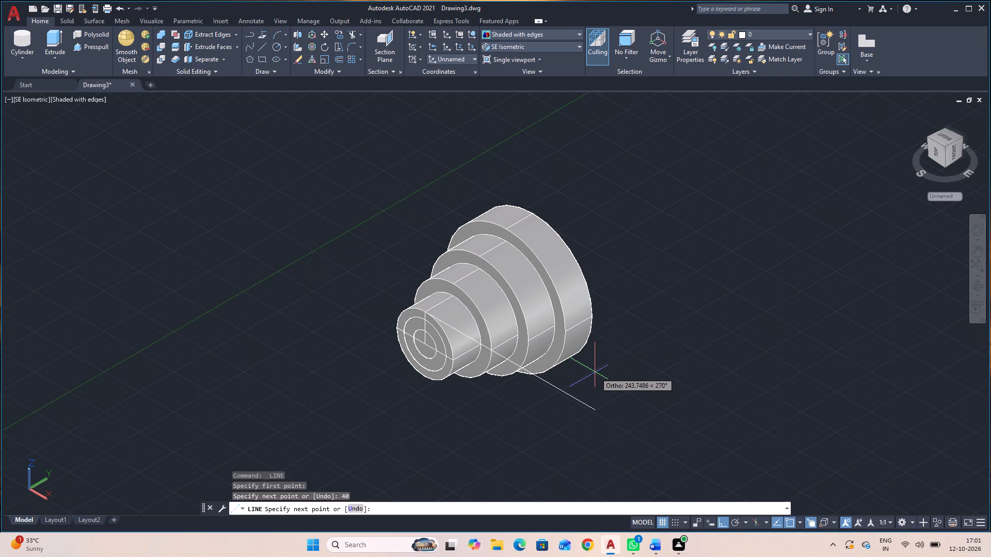
key(Escape)
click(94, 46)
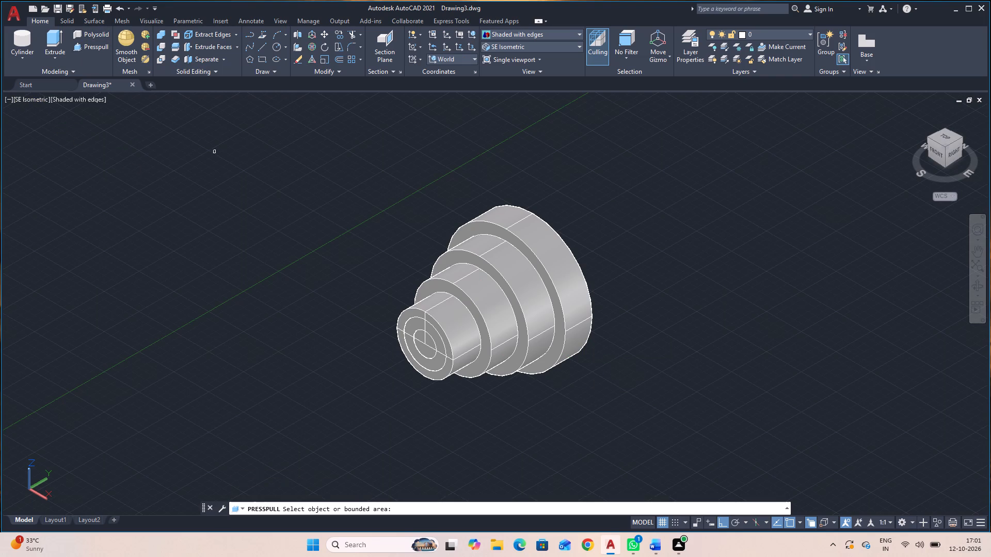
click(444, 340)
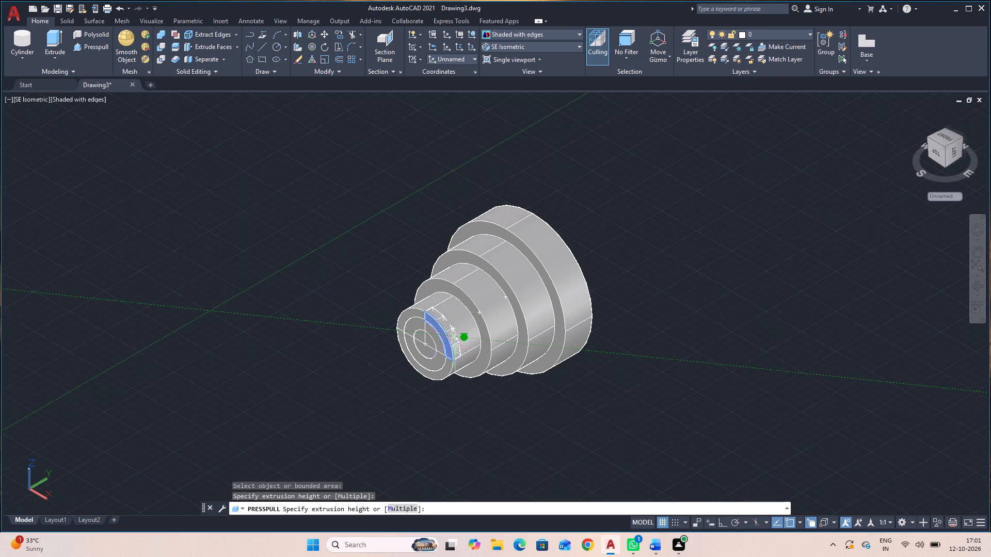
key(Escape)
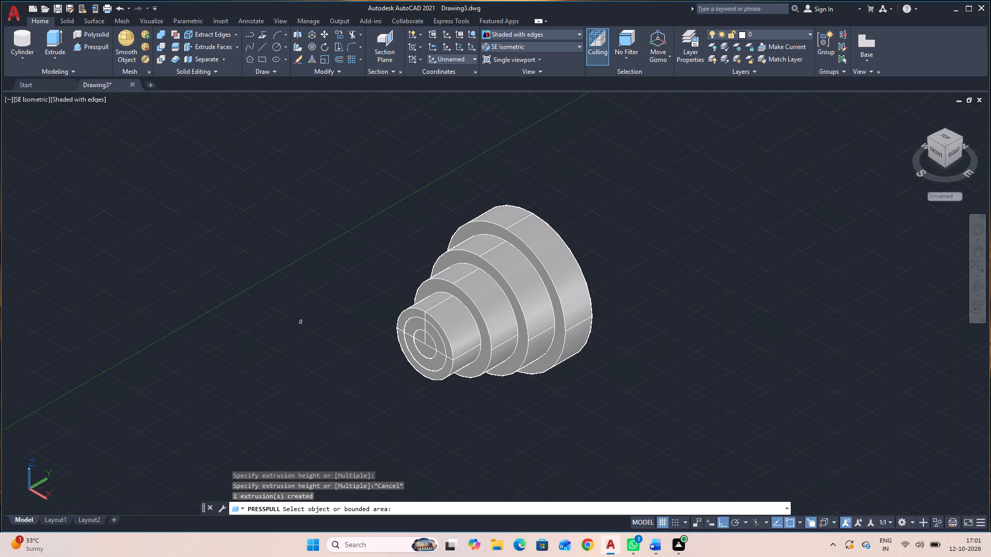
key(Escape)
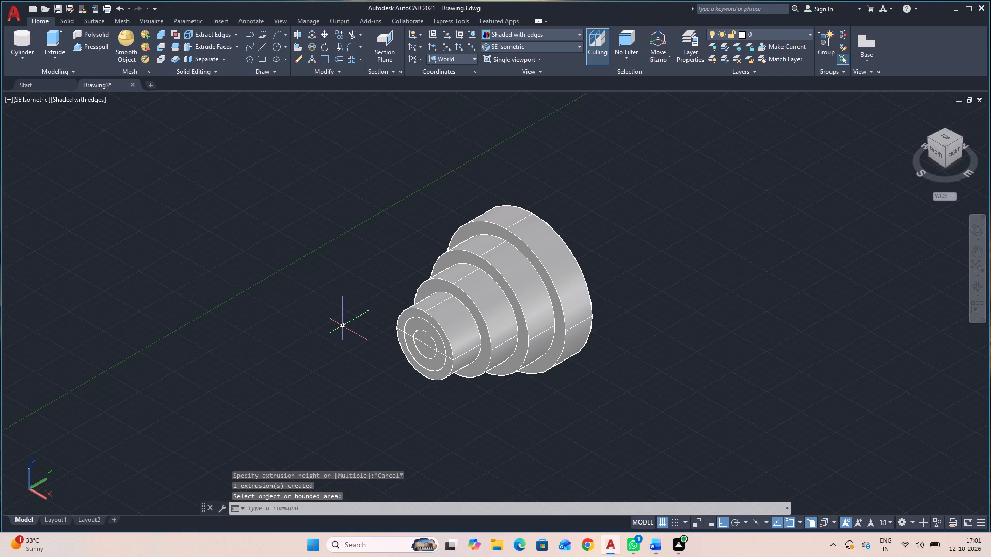
Draw a line 85 long straight up from the front face's centre, continuing about 203 parallel to the axis past the rear.
key(l)
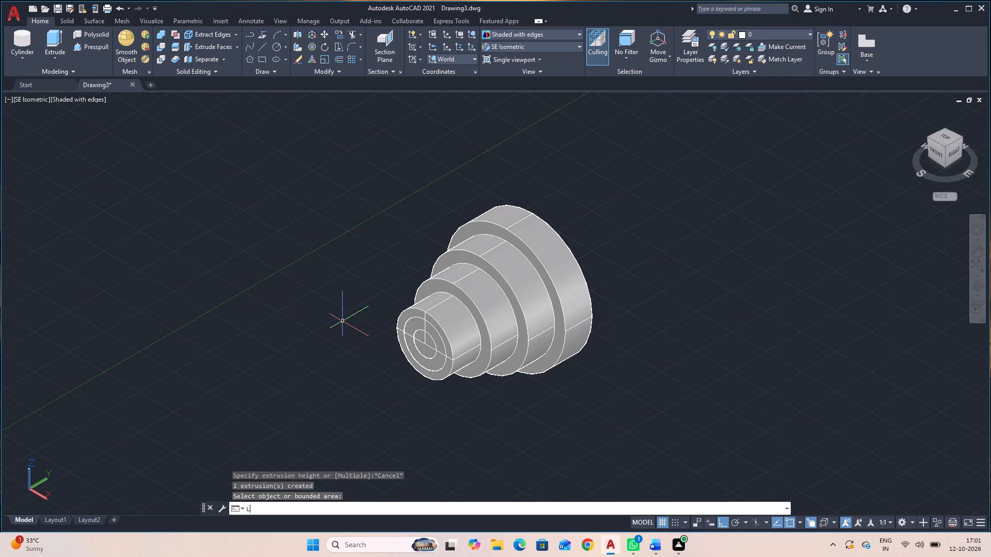
key(space)
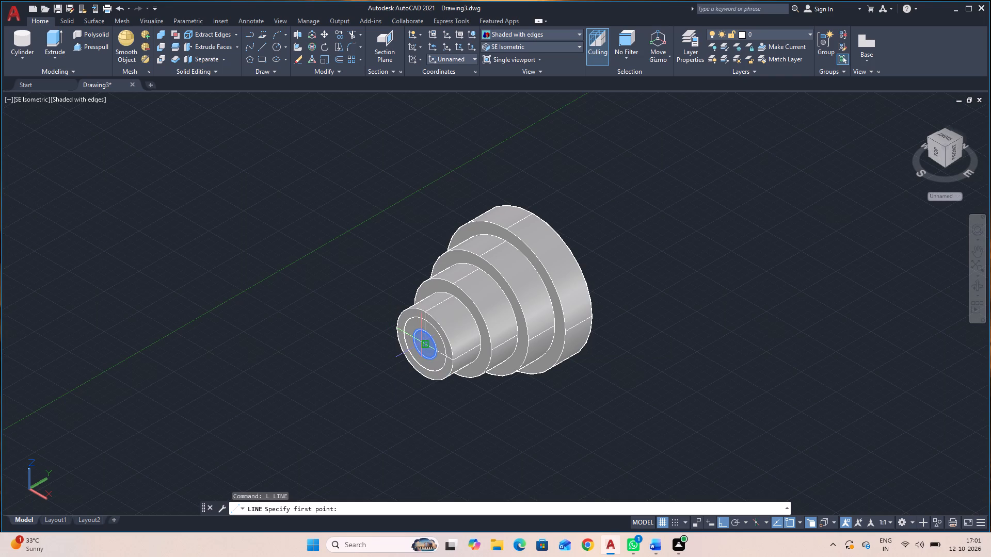
click(426, 343)
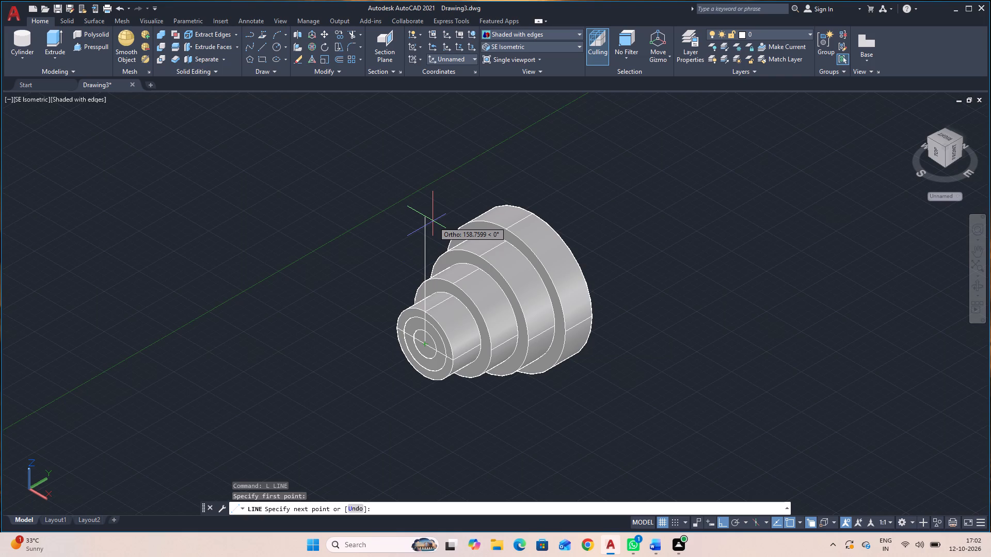
text(85)
key(Return)
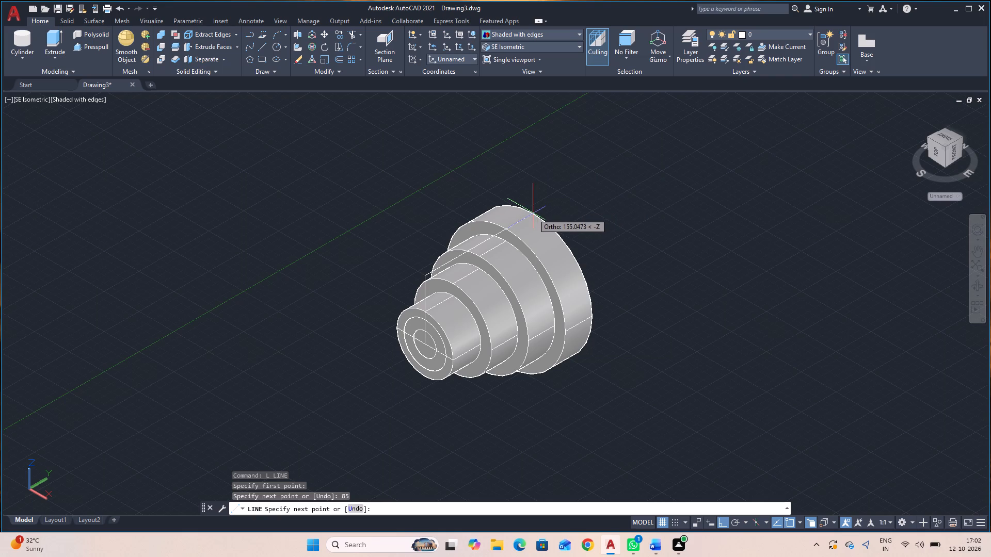
click(563, 188)
key(Escape)
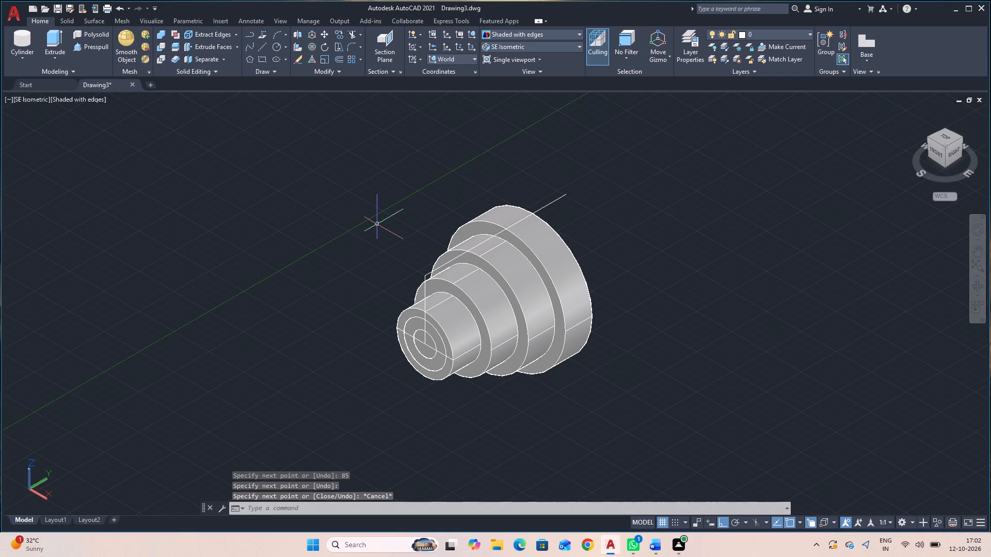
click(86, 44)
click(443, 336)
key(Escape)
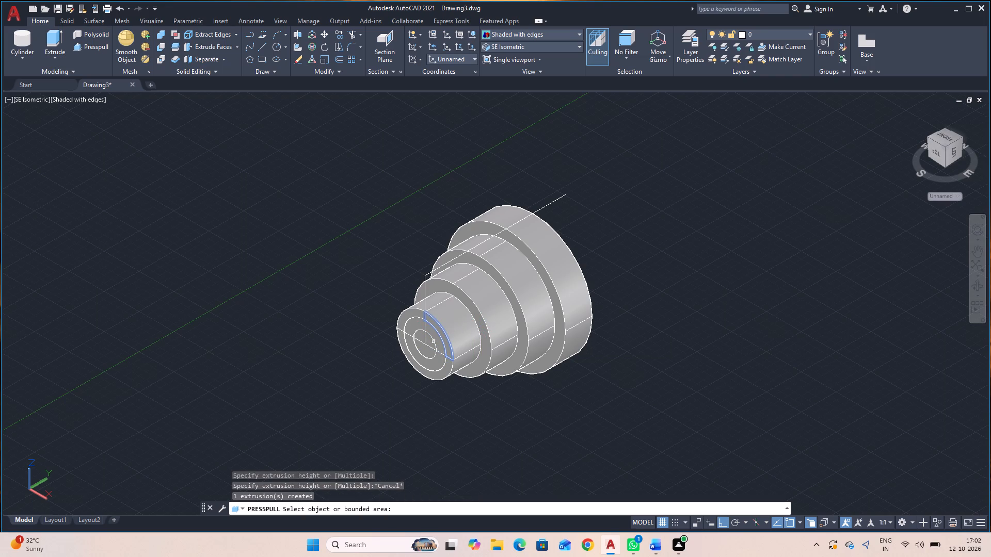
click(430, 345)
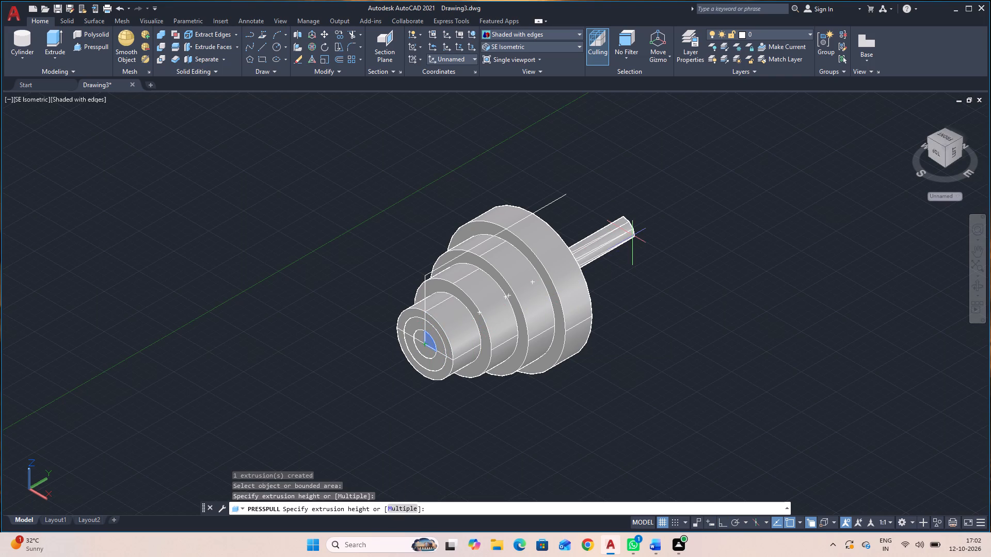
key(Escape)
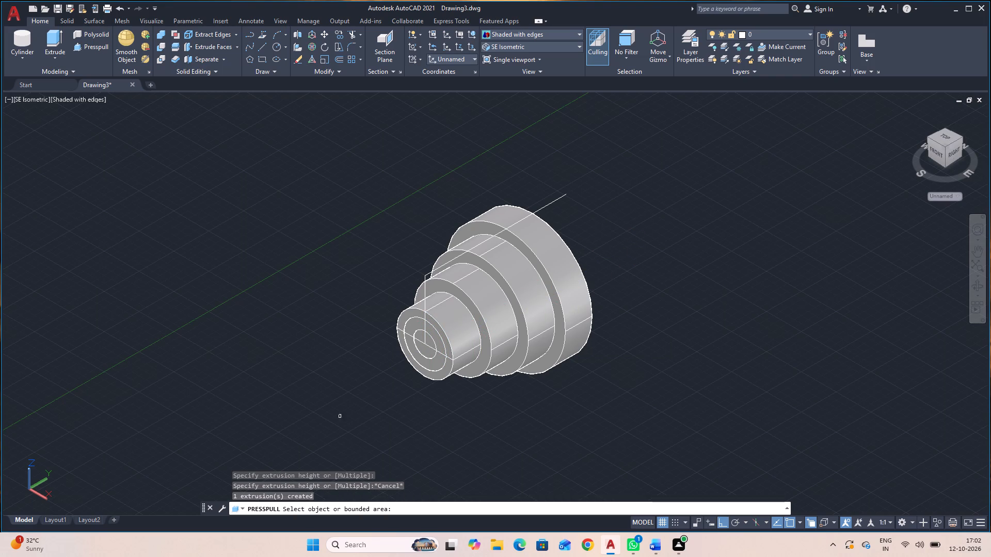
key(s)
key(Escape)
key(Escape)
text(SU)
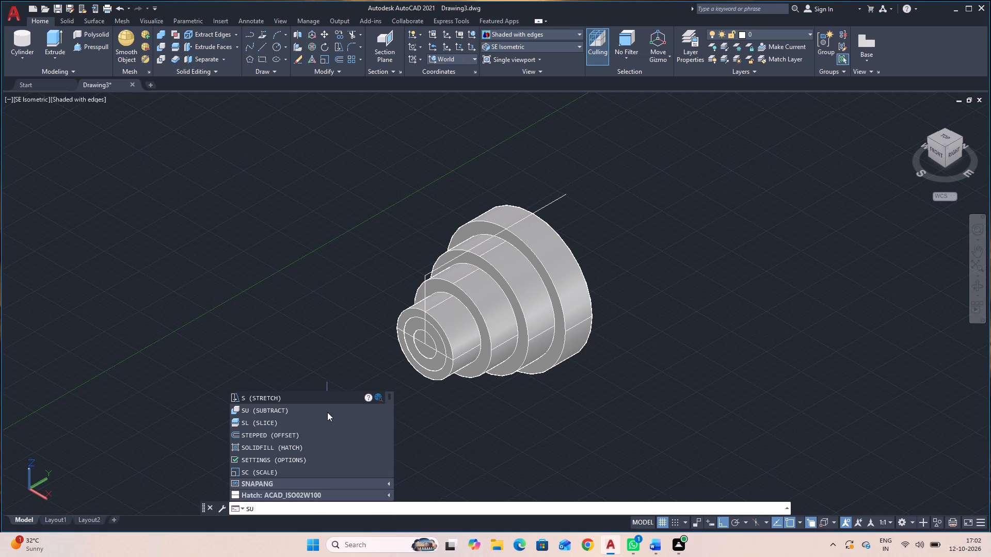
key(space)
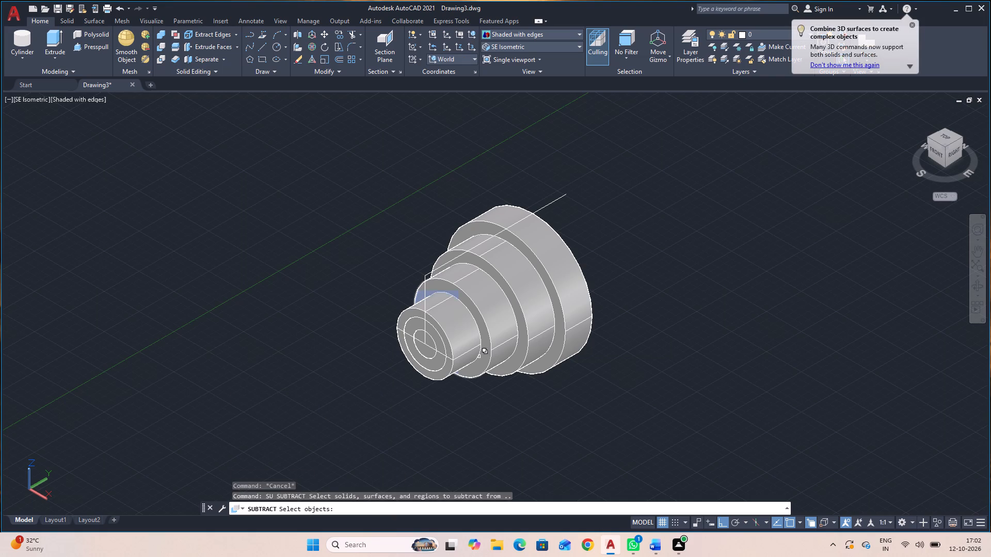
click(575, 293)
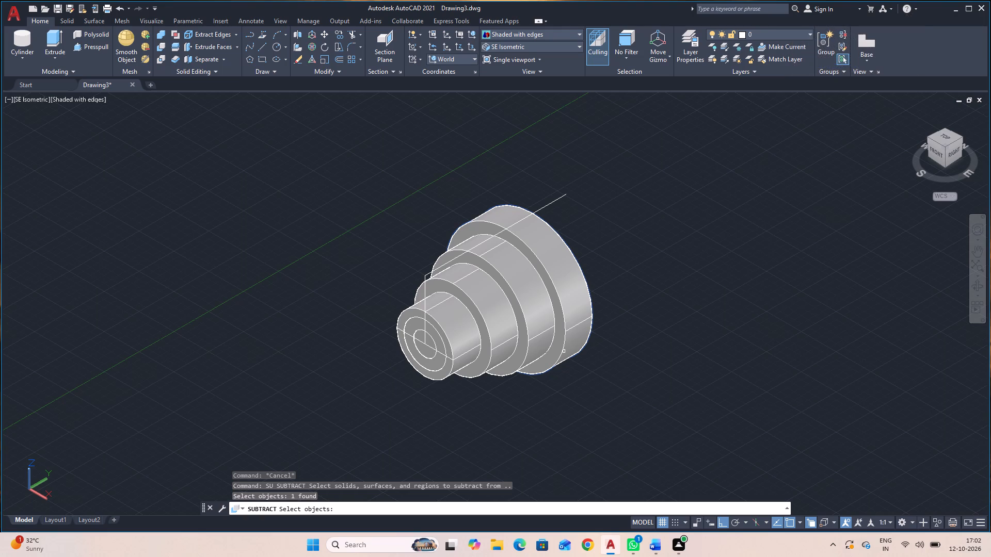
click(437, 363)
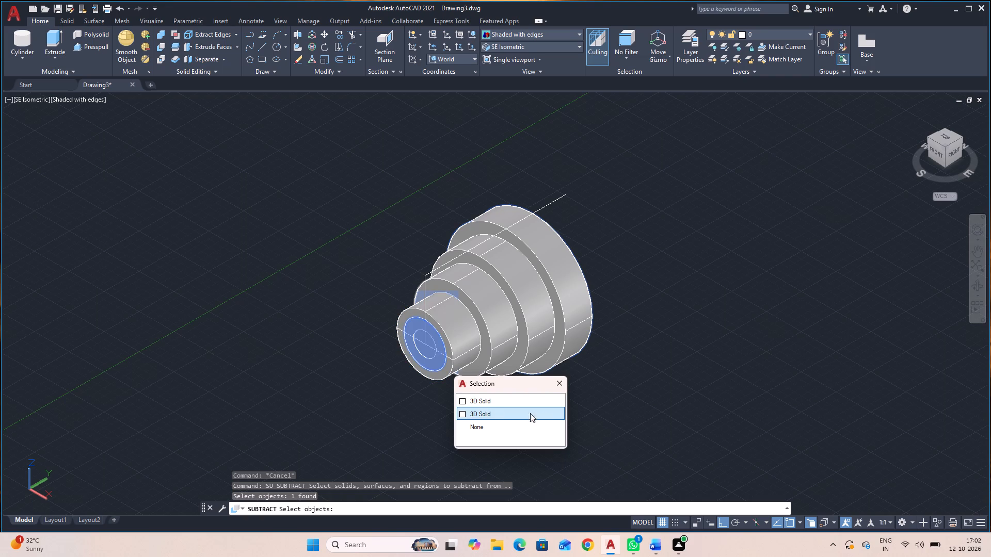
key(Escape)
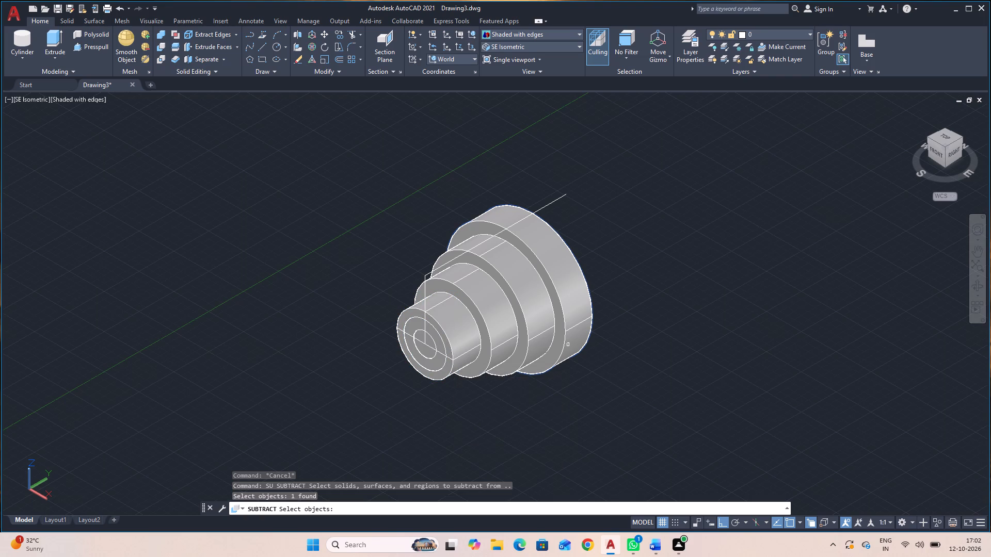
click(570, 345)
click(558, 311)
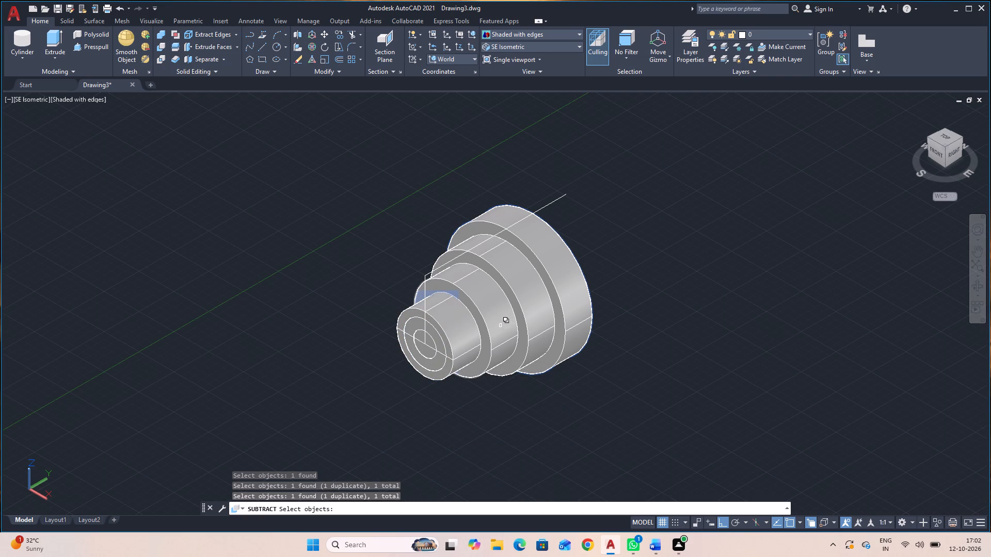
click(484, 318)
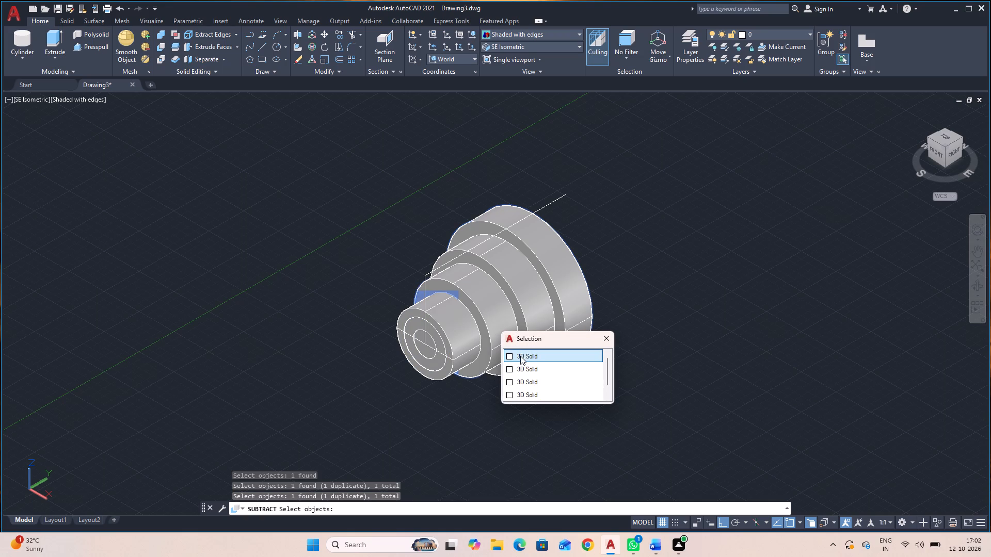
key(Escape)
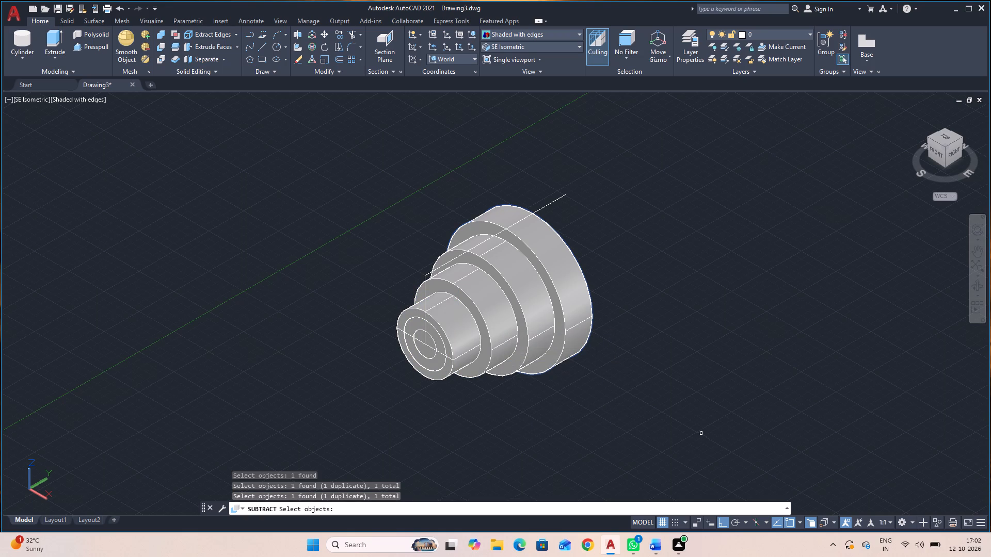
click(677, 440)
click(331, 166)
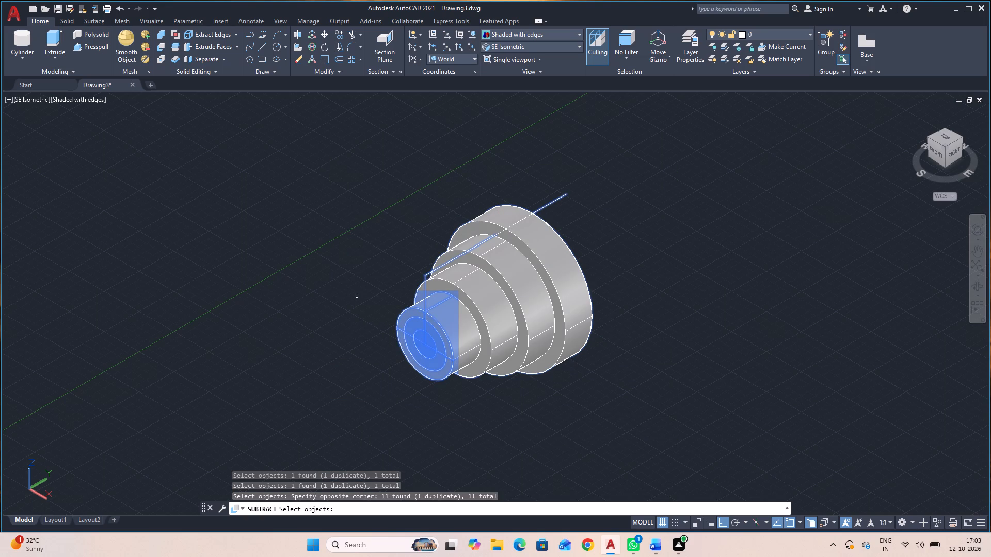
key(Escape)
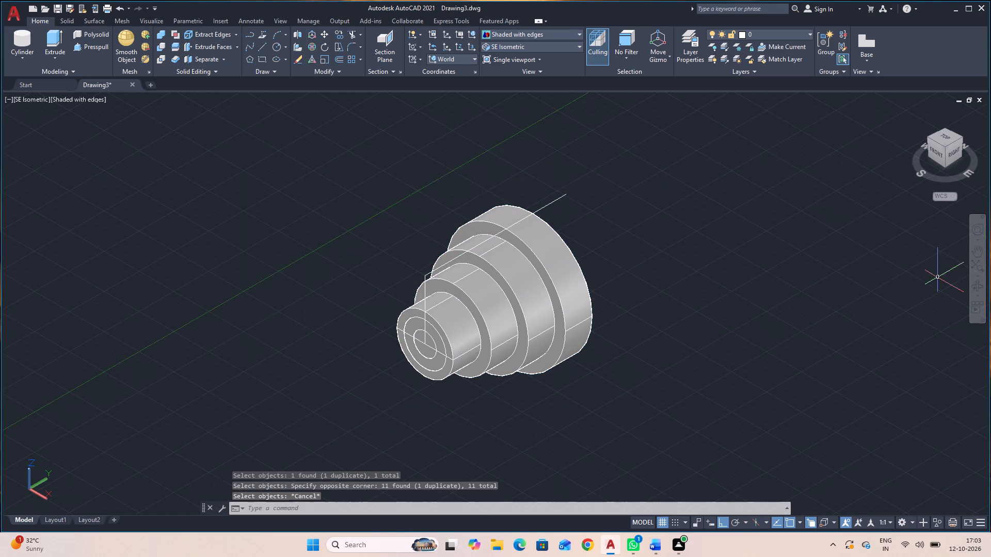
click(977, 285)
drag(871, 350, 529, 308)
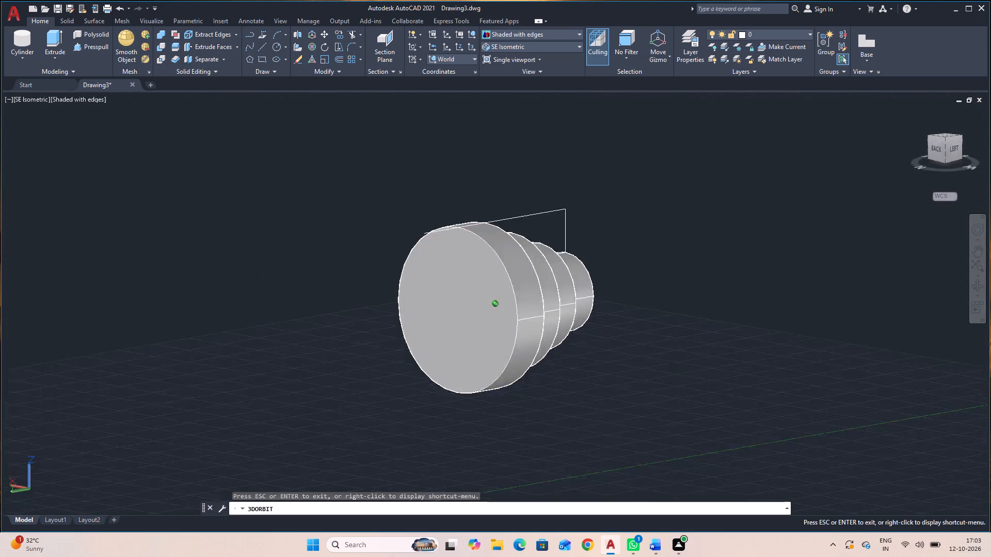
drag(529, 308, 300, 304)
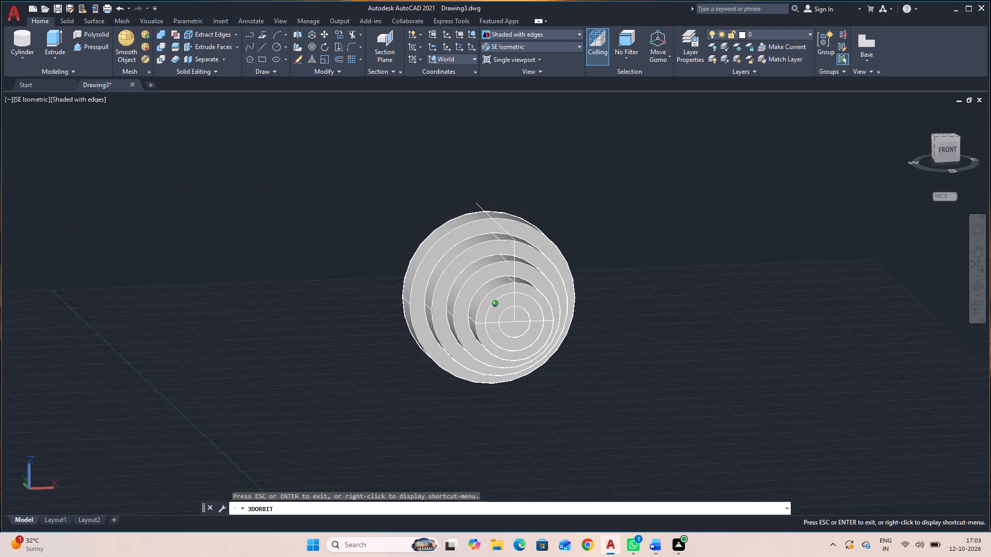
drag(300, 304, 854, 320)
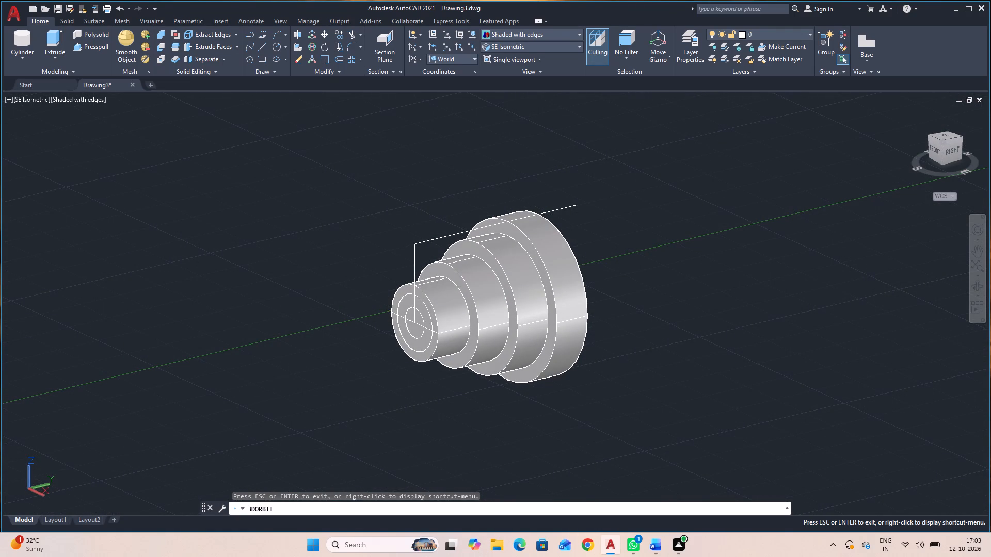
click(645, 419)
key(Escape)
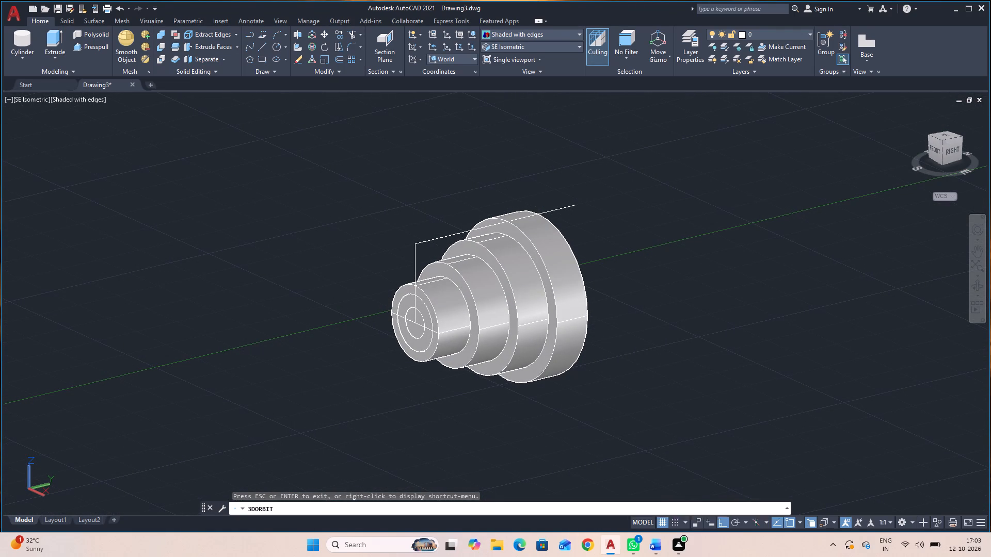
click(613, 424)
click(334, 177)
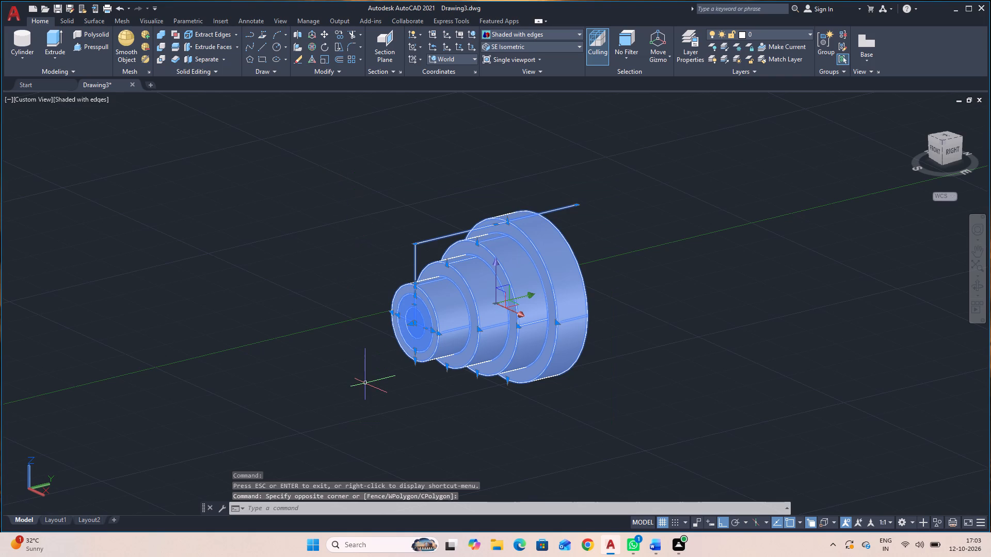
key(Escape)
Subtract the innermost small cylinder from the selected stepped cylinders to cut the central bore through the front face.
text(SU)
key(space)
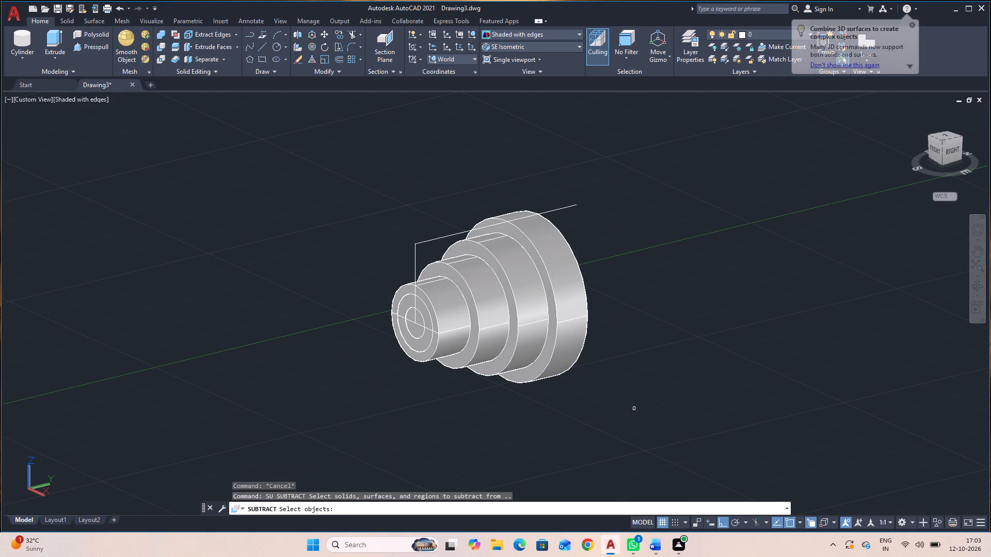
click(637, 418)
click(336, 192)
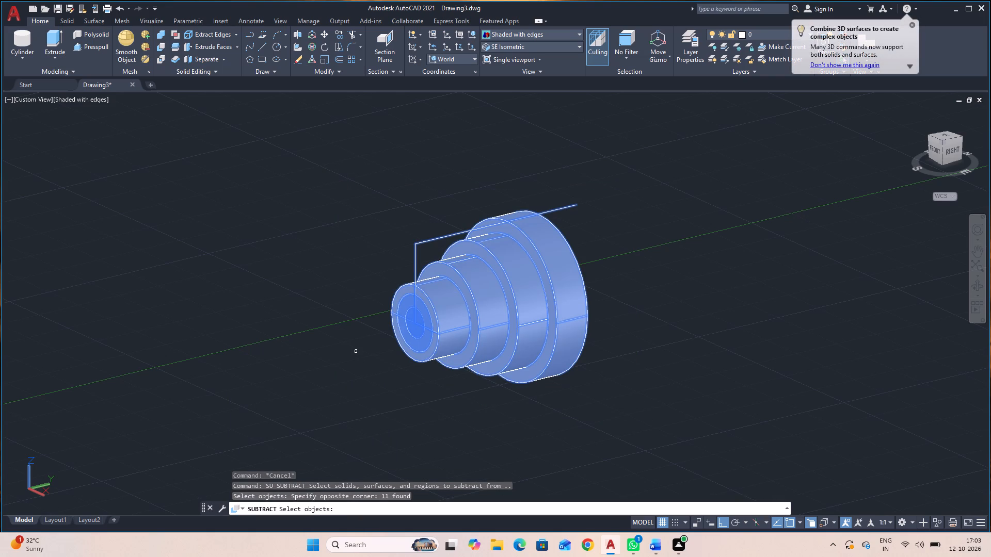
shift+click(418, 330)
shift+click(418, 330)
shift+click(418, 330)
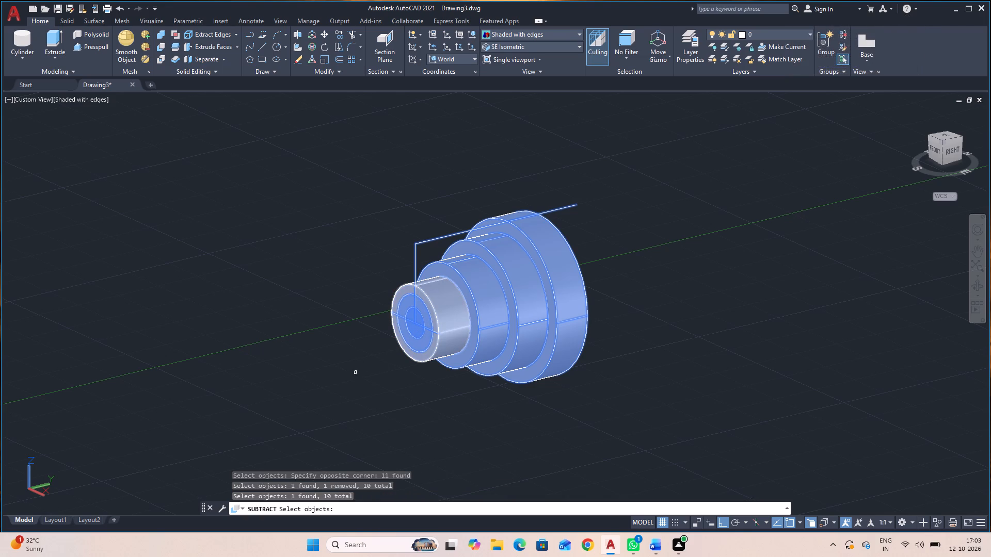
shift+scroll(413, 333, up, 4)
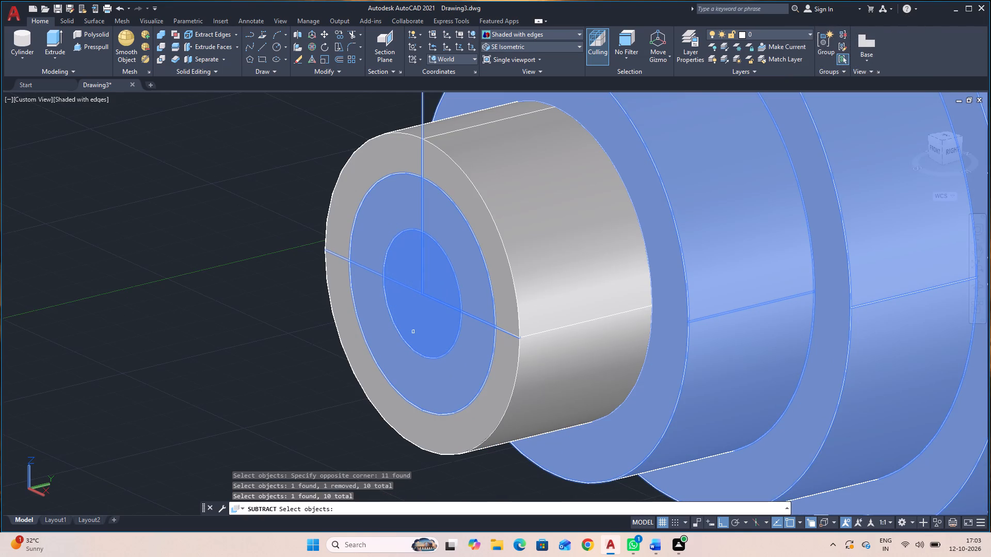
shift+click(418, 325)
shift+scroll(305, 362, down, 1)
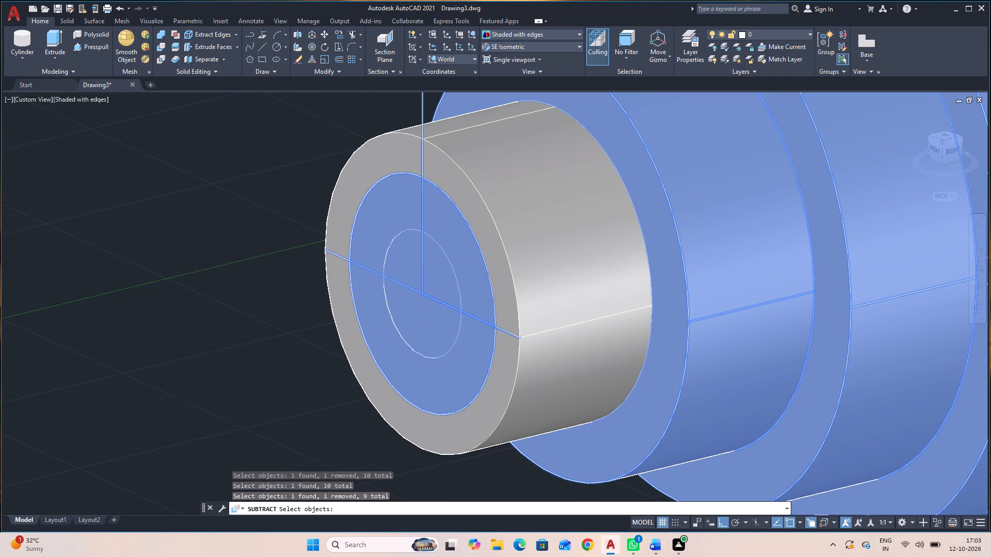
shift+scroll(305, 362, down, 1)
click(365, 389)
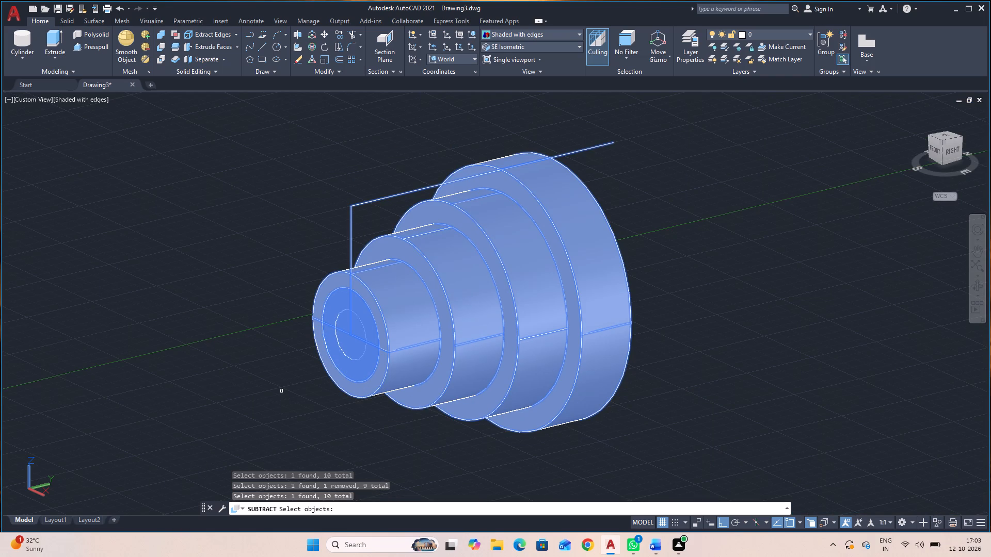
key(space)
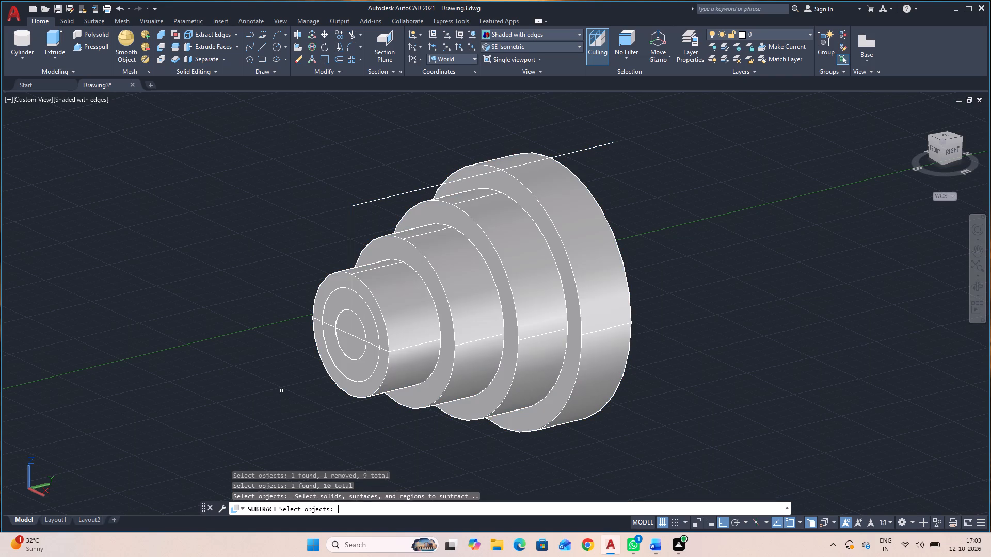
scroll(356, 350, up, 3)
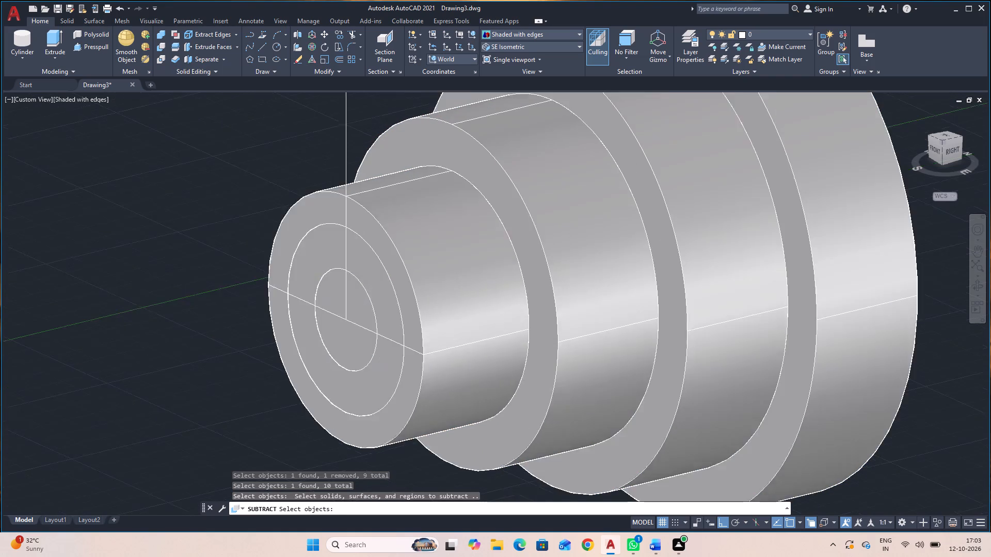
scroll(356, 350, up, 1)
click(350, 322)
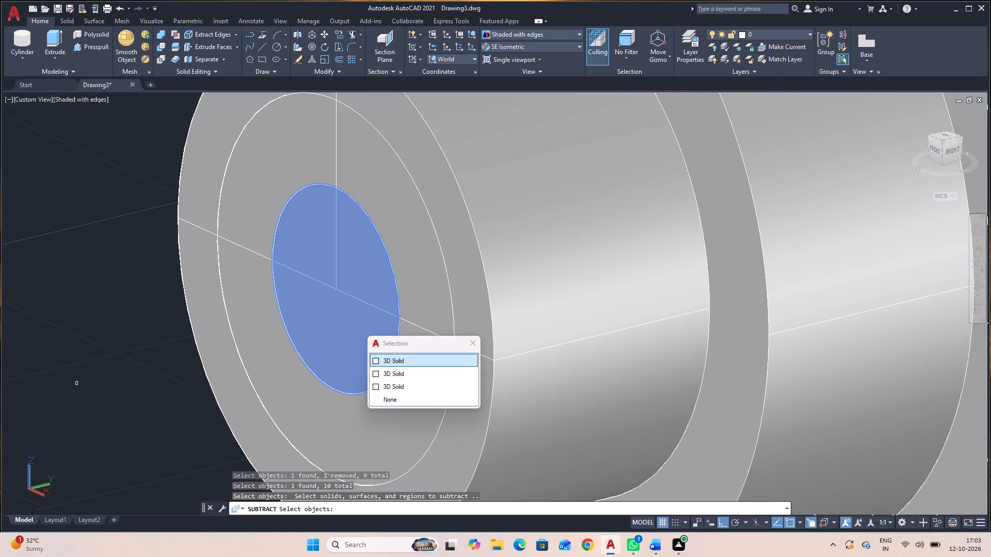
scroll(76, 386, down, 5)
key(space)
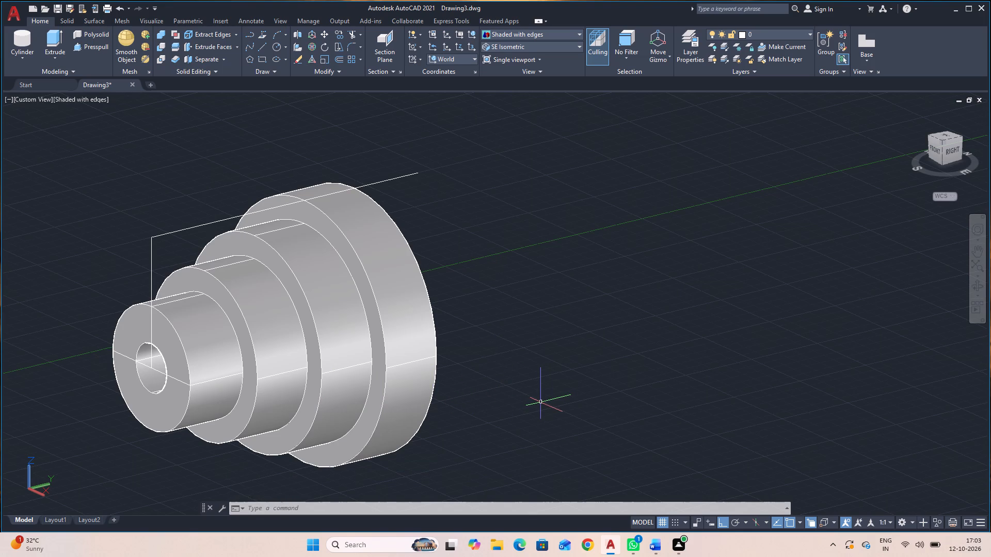
Examine the bored stepped part and its quartered front face from the front and from above.
middle_drag(536, 378, 696, 362)
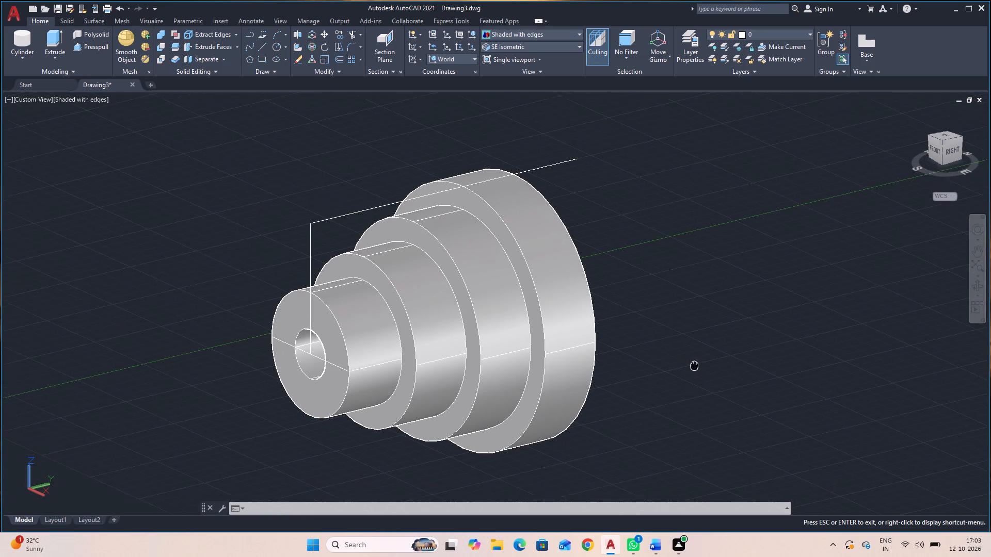
middle_drag(696, 362, 701, 359)
key(Escape)
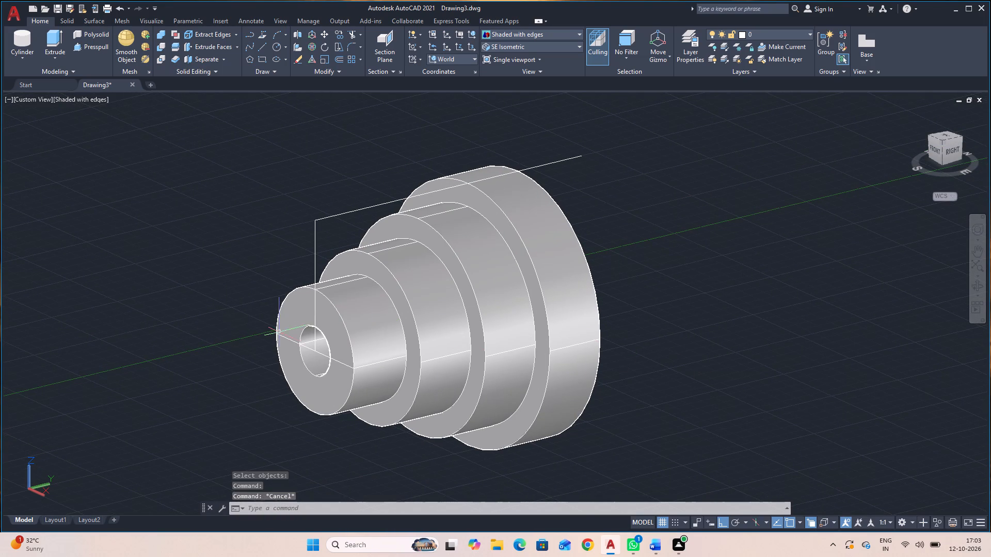
click(982, 284)
drag(771, 386, 839, 355)
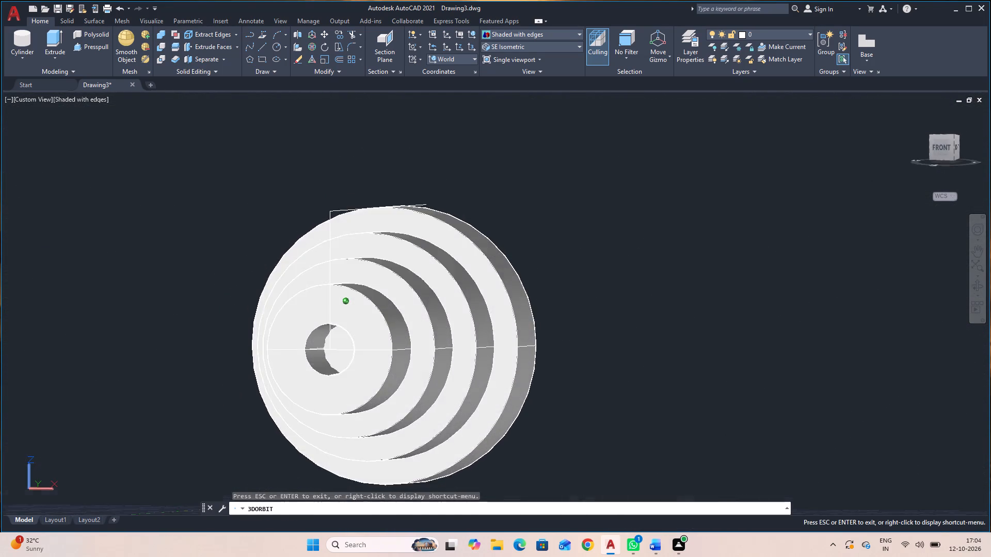
drag(839, 355, 825, 374)
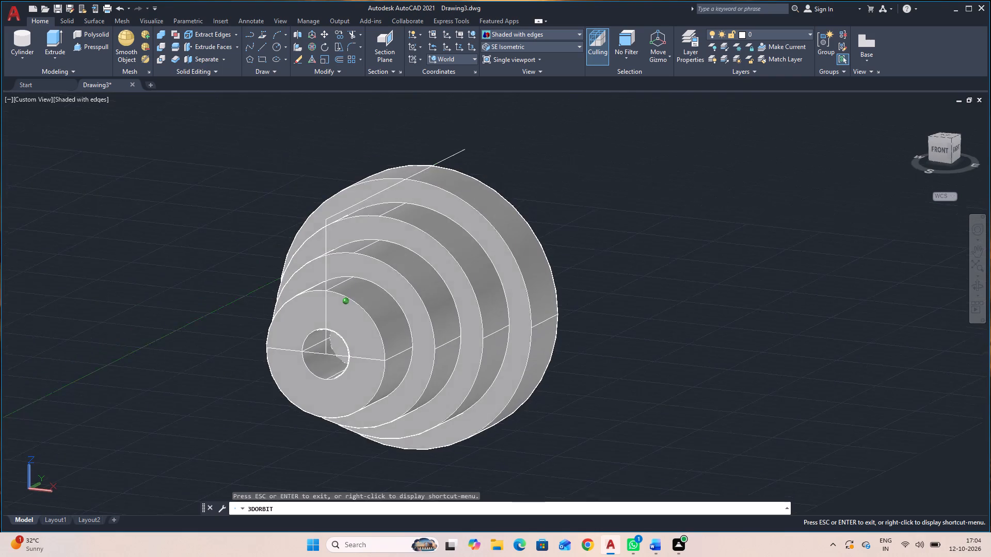
drag(825, 374, 835, 361)
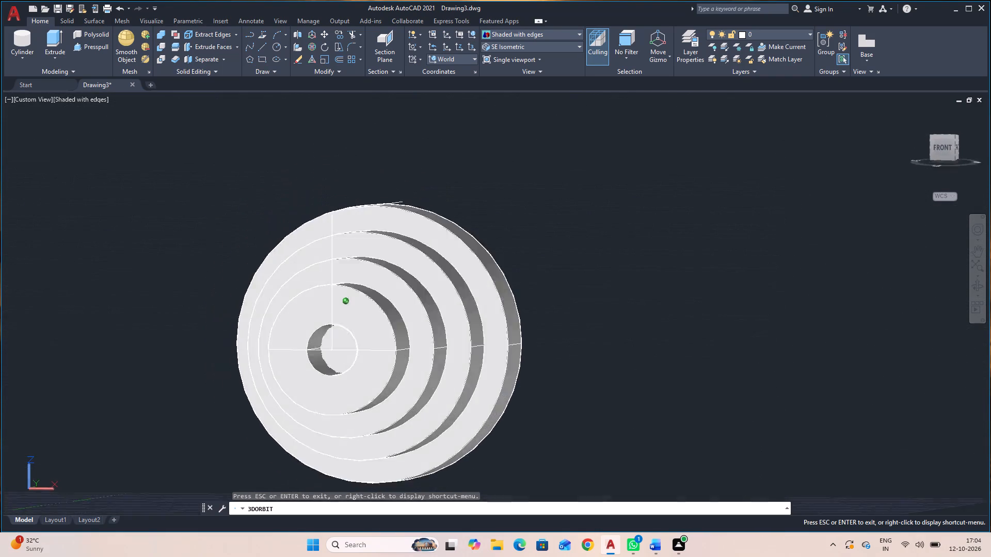
drag(835, 361, 836, 405)
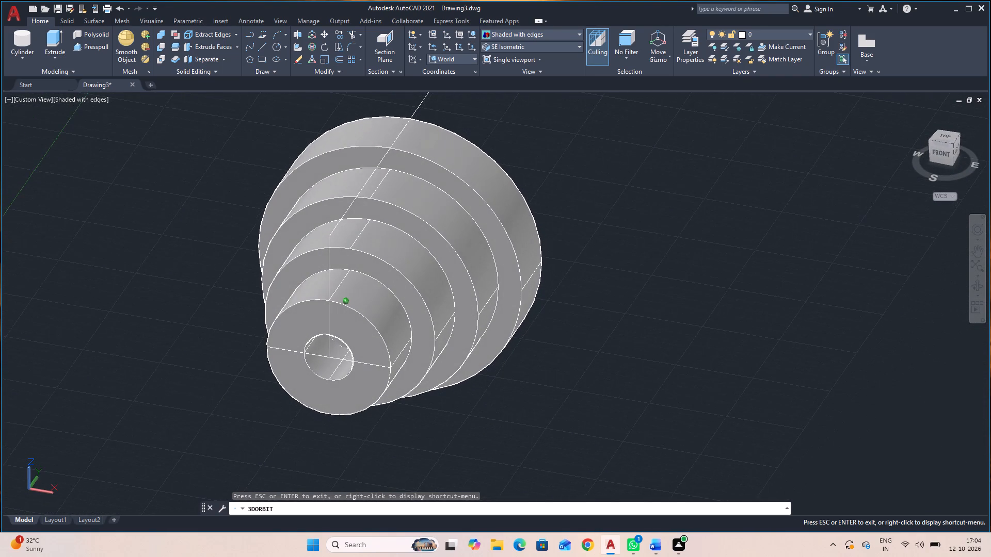
drag(836, 405, 852, 404)
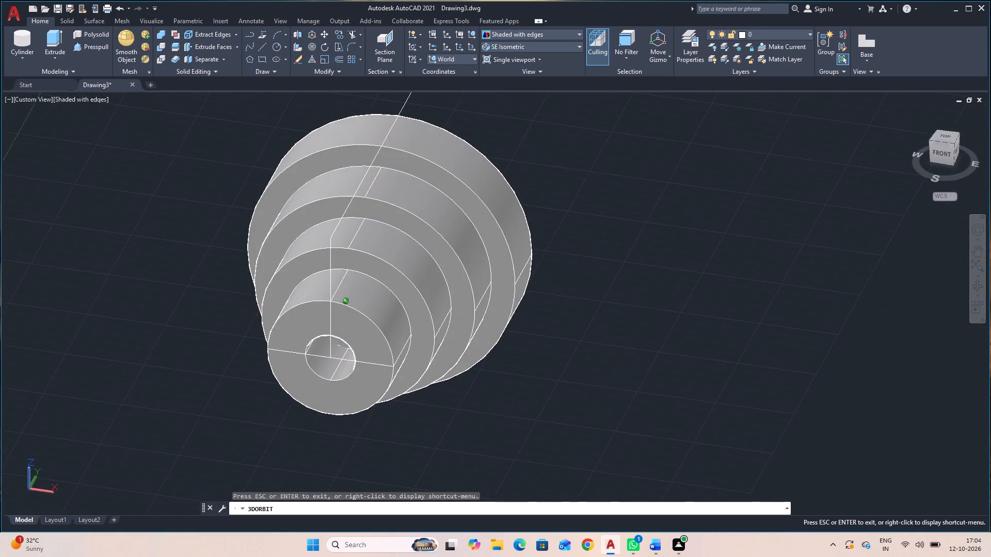
drag(852, 404, 851, 401)
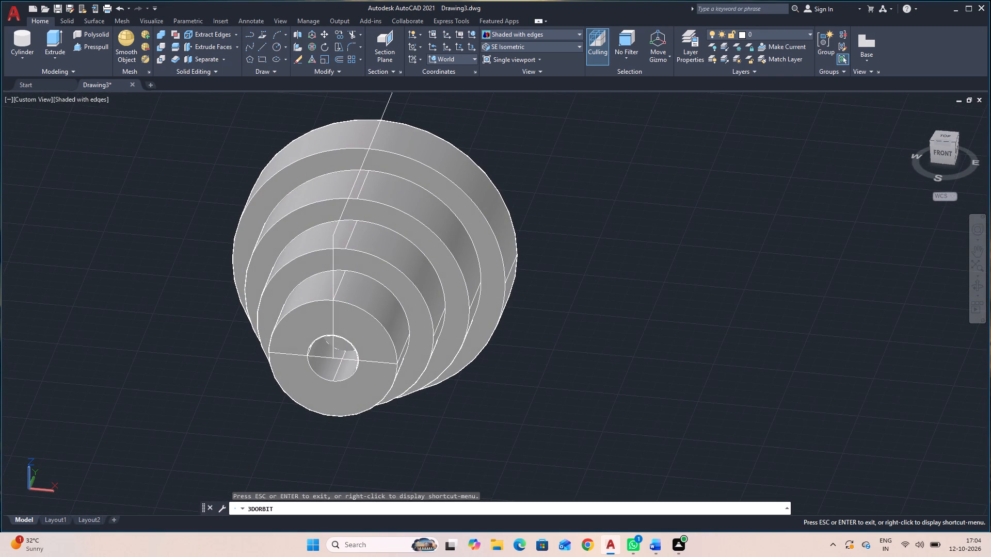
key(Escape)
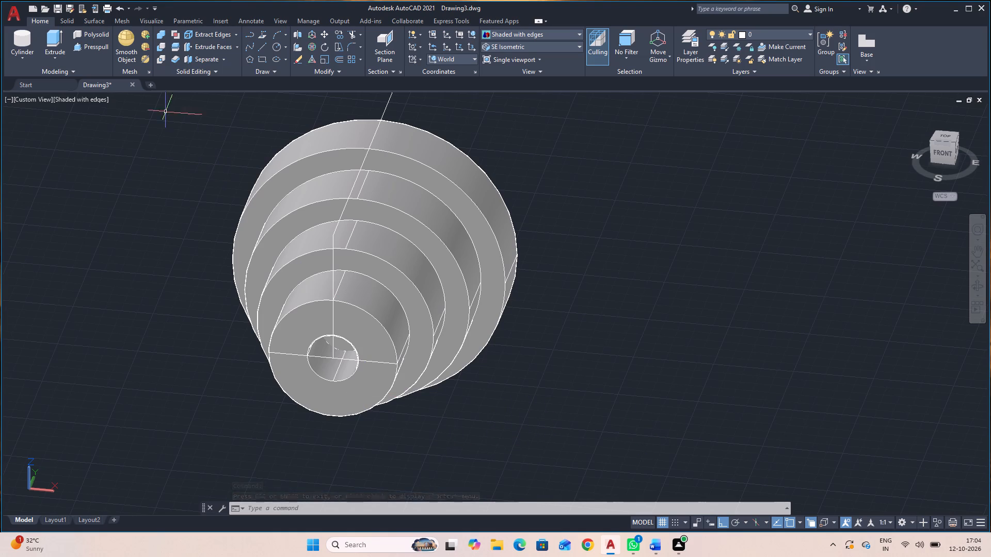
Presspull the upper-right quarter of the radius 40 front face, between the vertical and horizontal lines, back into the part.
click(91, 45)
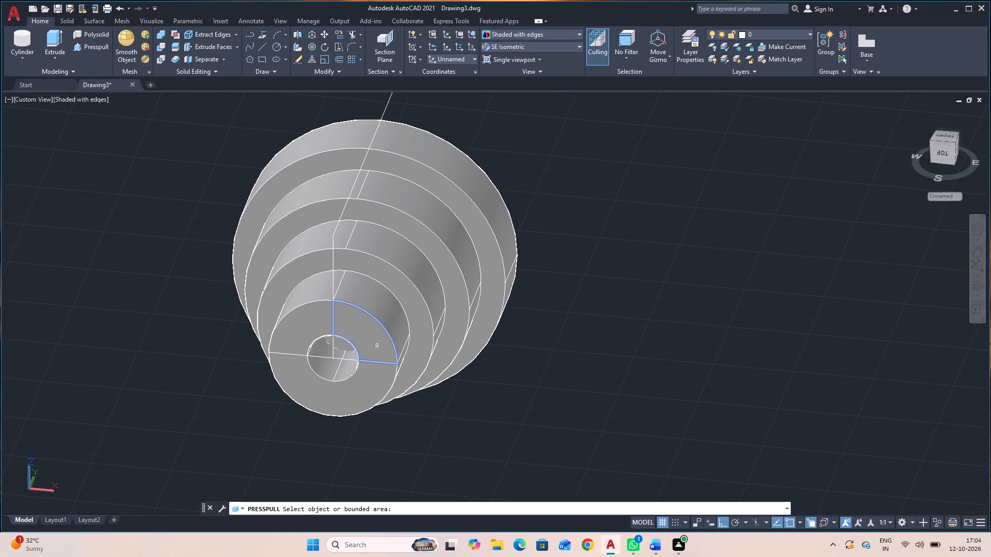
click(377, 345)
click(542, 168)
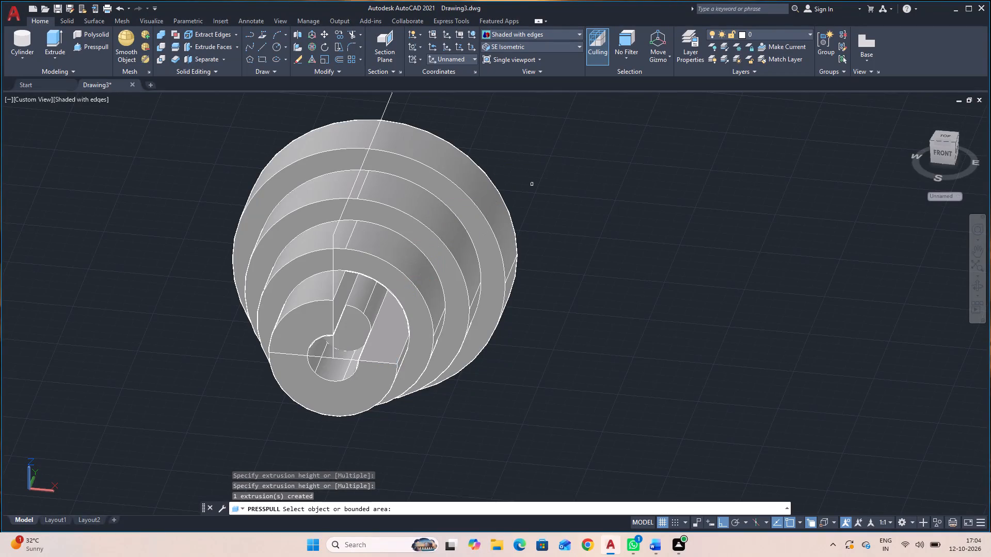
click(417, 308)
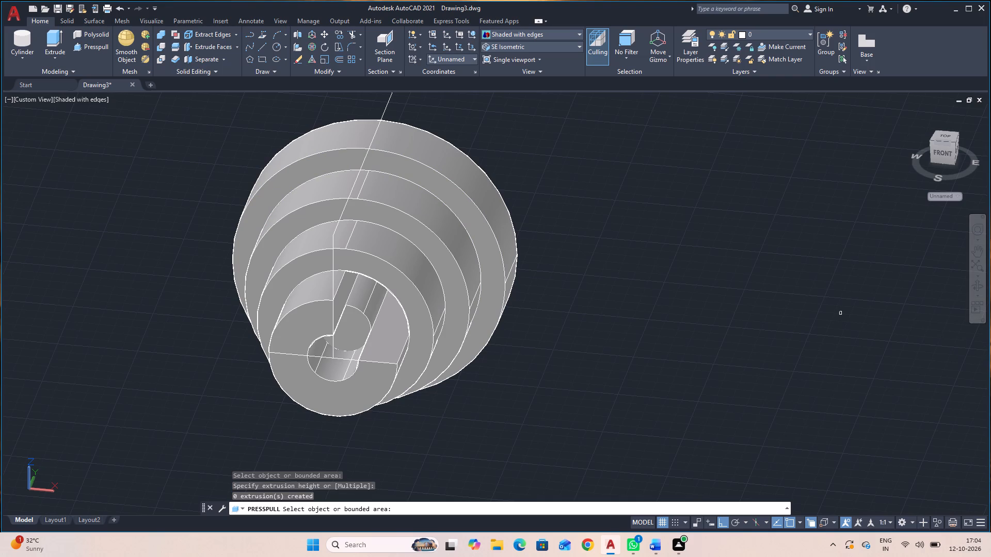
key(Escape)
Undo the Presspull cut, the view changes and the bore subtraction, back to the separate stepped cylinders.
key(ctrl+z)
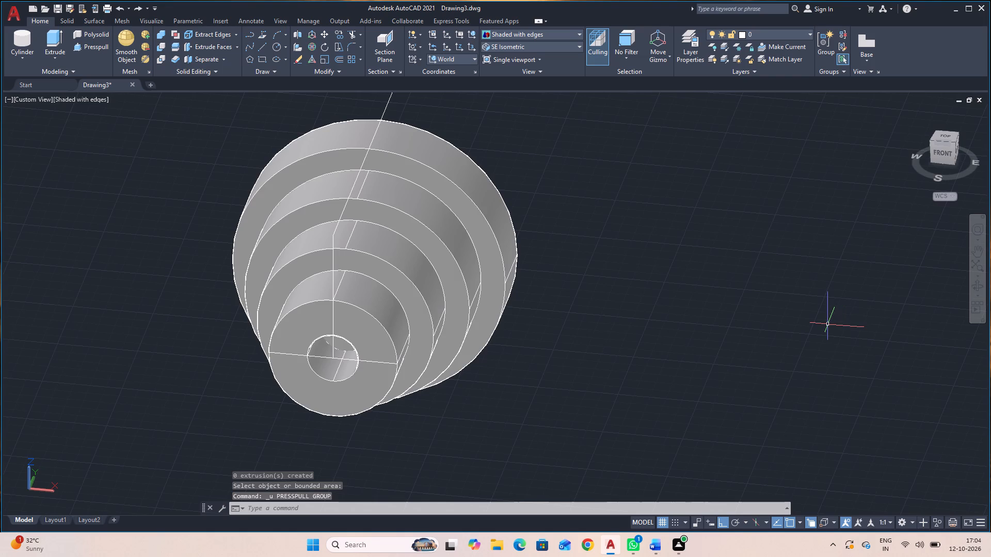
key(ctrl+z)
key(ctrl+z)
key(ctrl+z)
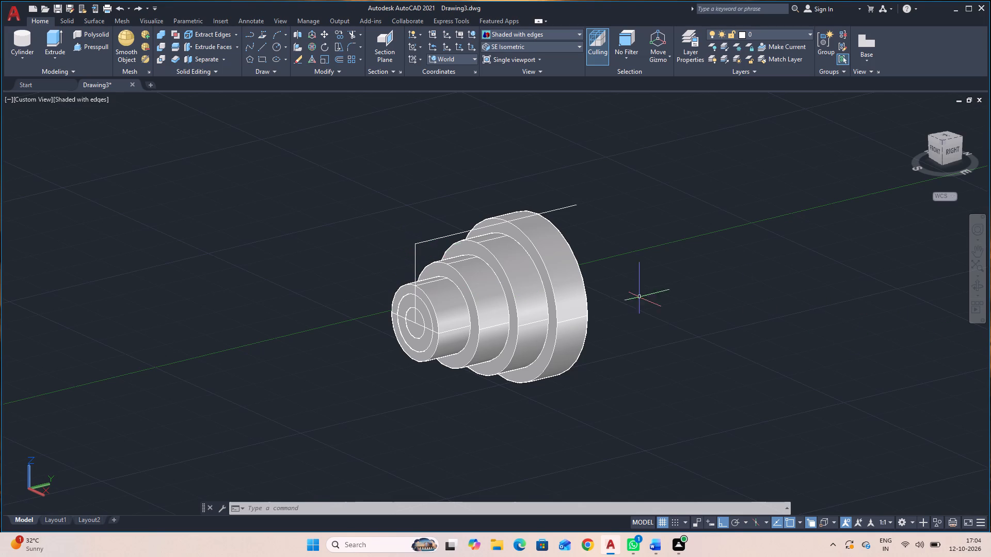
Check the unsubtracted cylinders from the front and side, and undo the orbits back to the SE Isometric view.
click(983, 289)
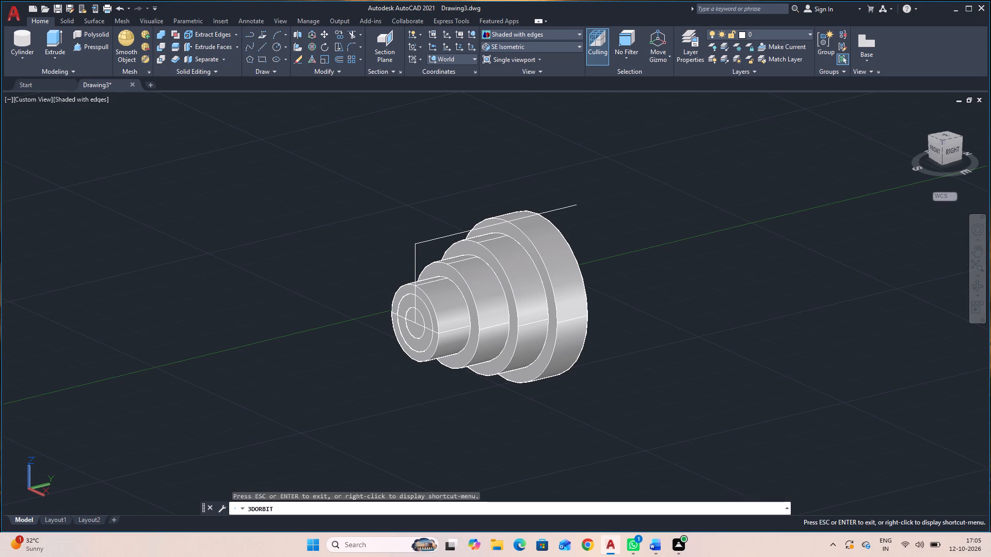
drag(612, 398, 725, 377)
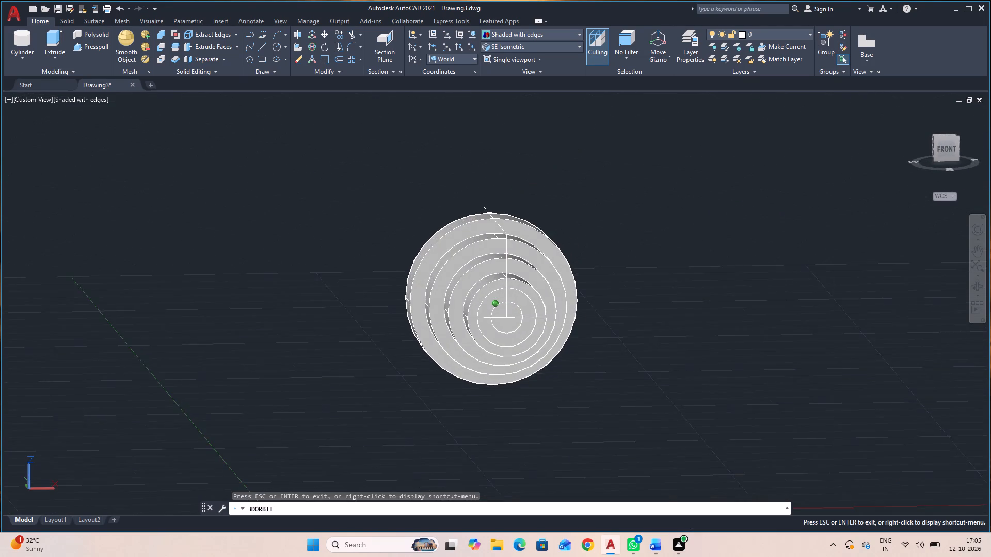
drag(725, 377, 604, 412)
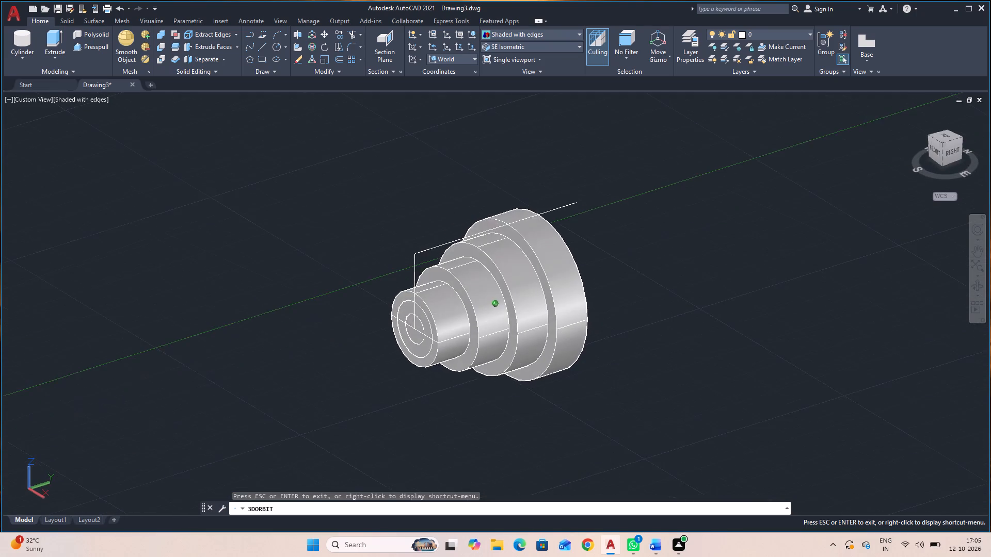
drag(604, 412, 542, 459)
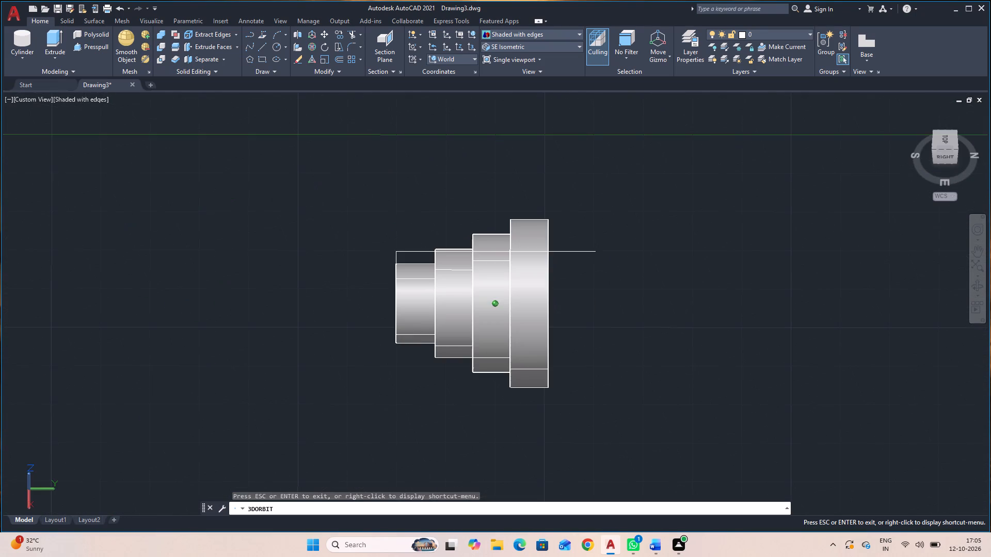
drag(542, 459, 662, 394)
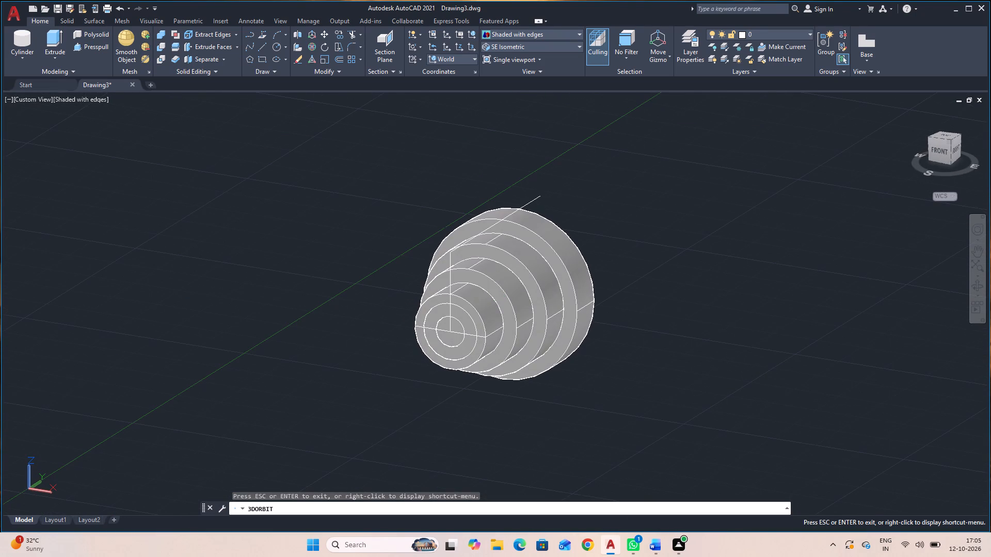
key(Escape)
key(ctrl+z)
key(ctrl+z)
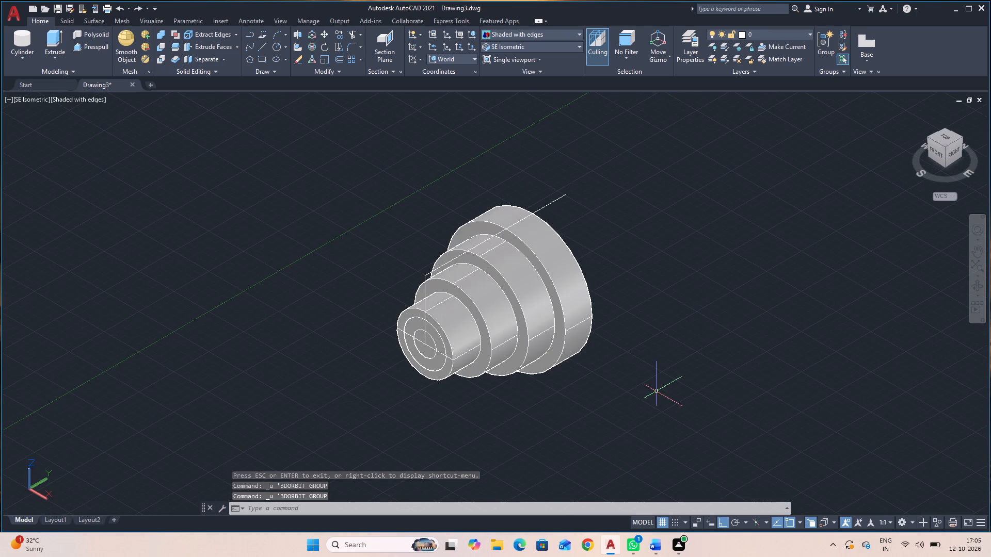
Undo the subtraction, the earlier Presspull group and the line running back from the smallest cylinder's top edge.
key(ctrl+z)
key(ctrl+z)
key(ctrl+z)
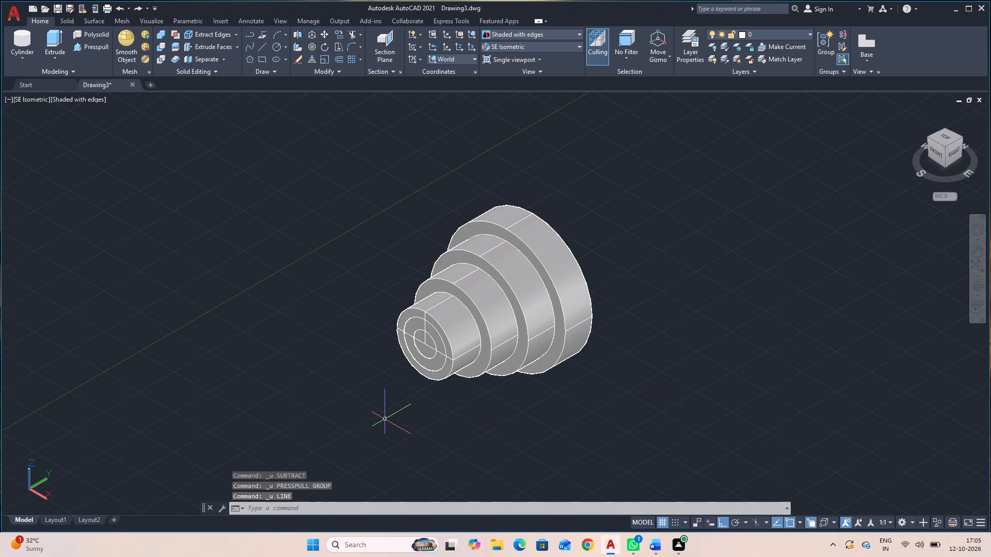
Draw a stepped line along the cylinders' tops from the front face to the rear edge, entering 40 and 38 for the first two lengths.
key(l)
key(space)
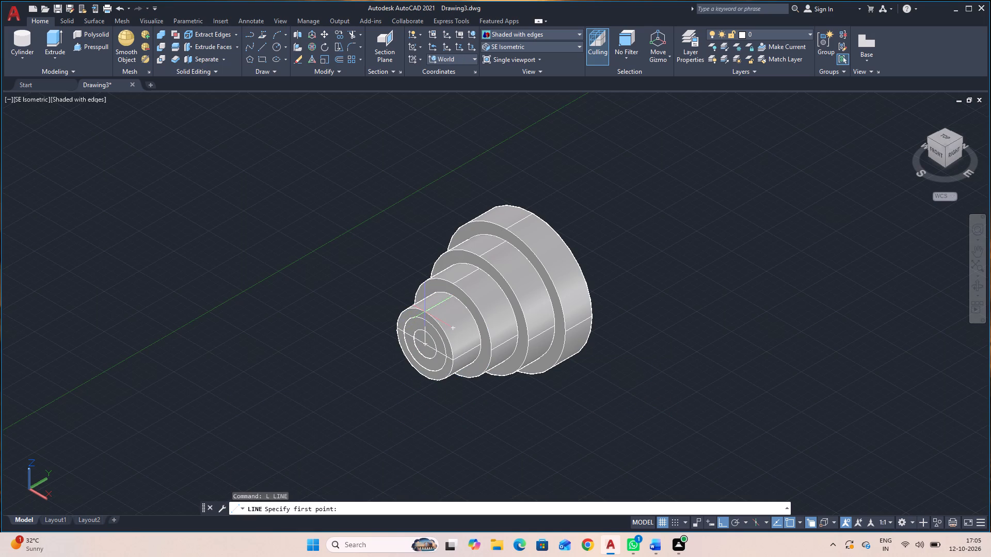
scroll(426, 312, up, 2)
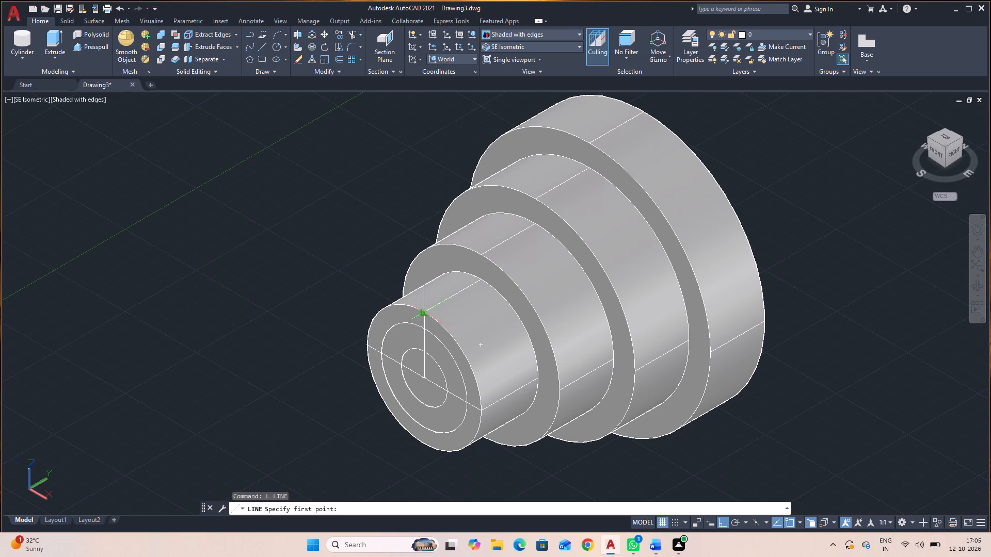
click(427, 315)
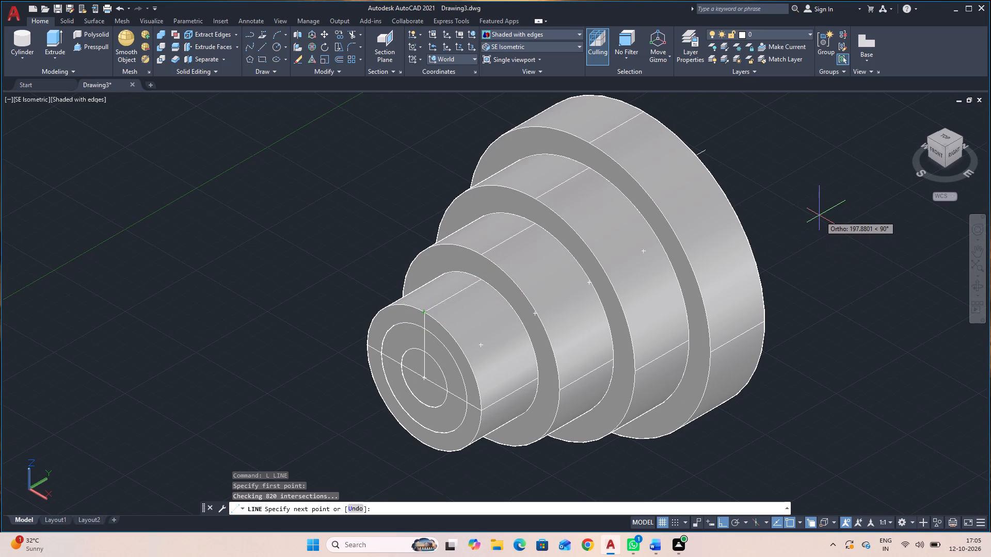
text(40)
key(Return)
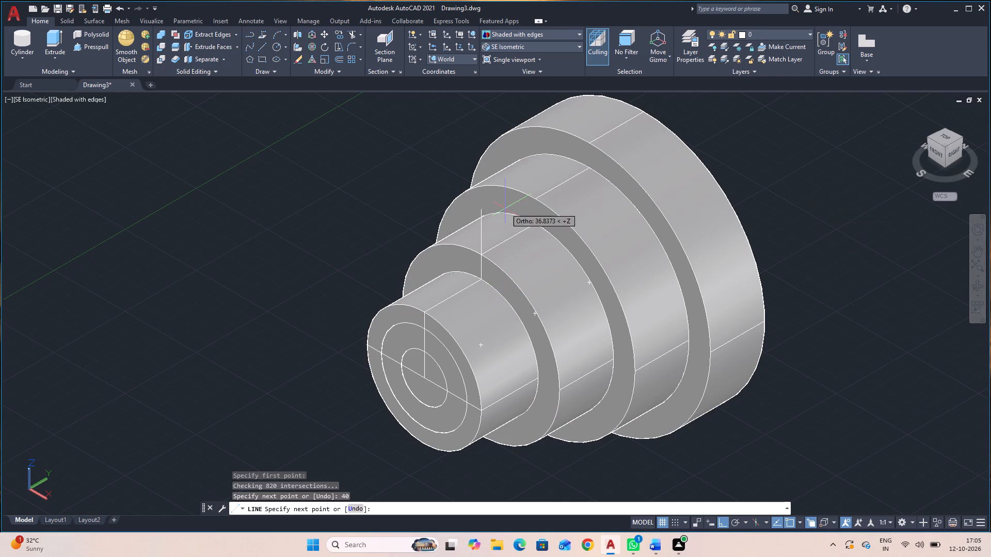
click(479, 254)
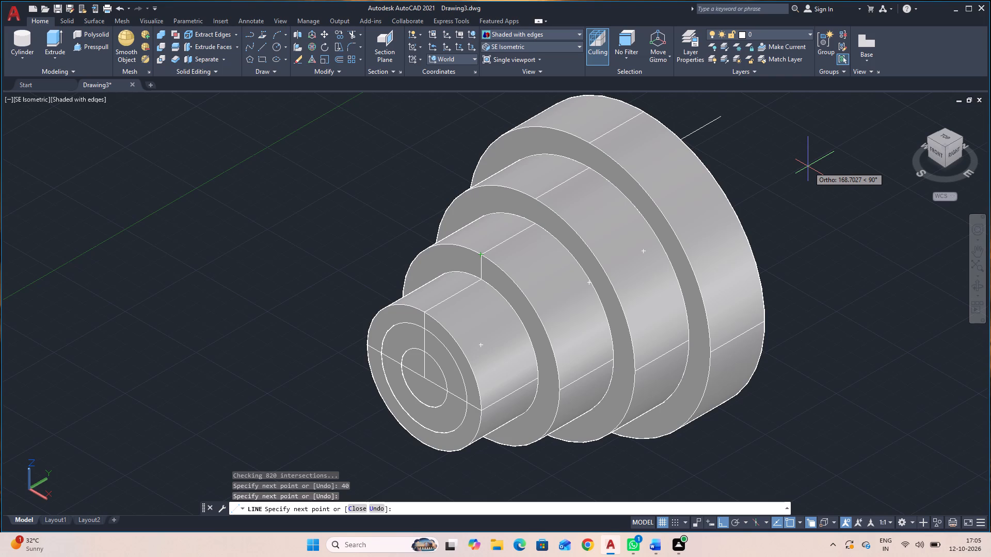
text(38)
key(Return)
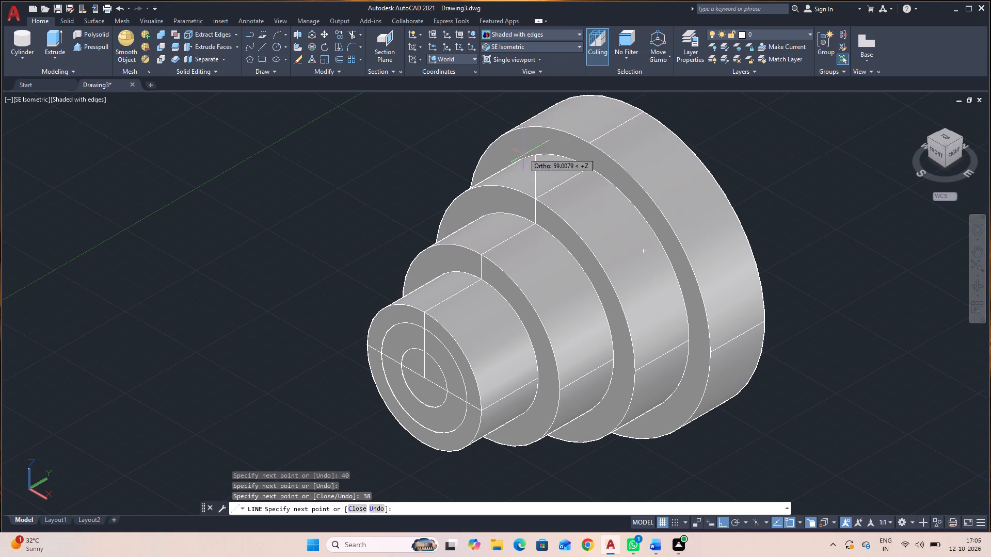
click(536, 198)
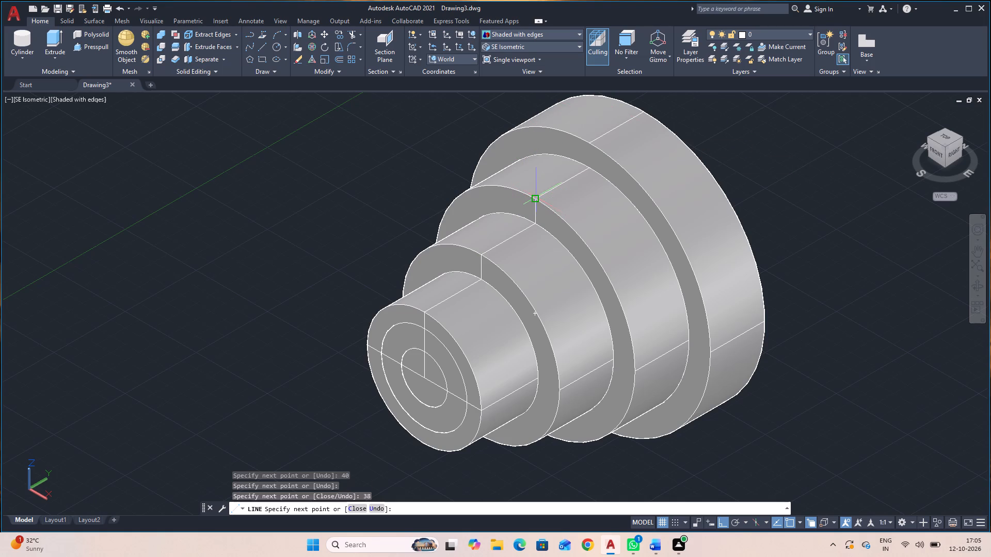
click(589, 168)
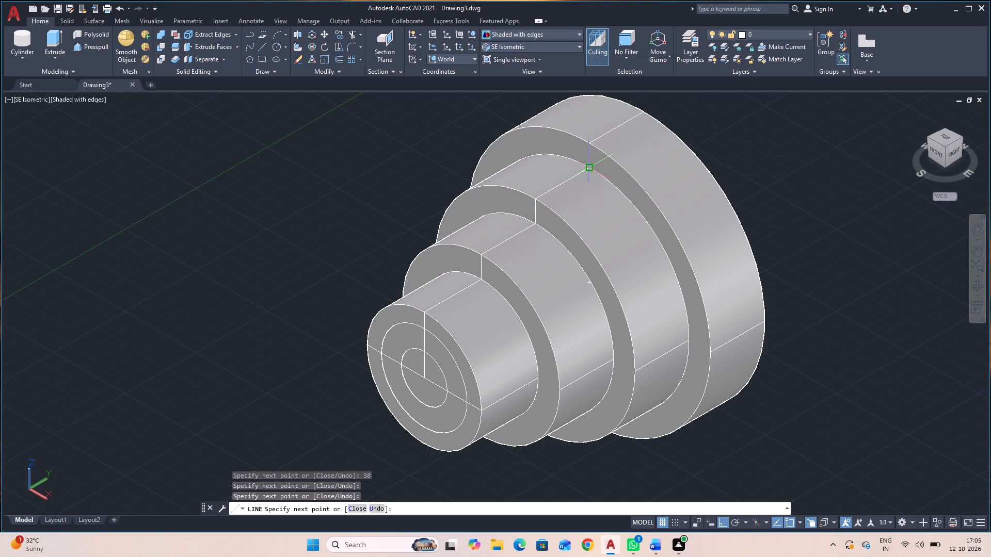
click(590, 141)
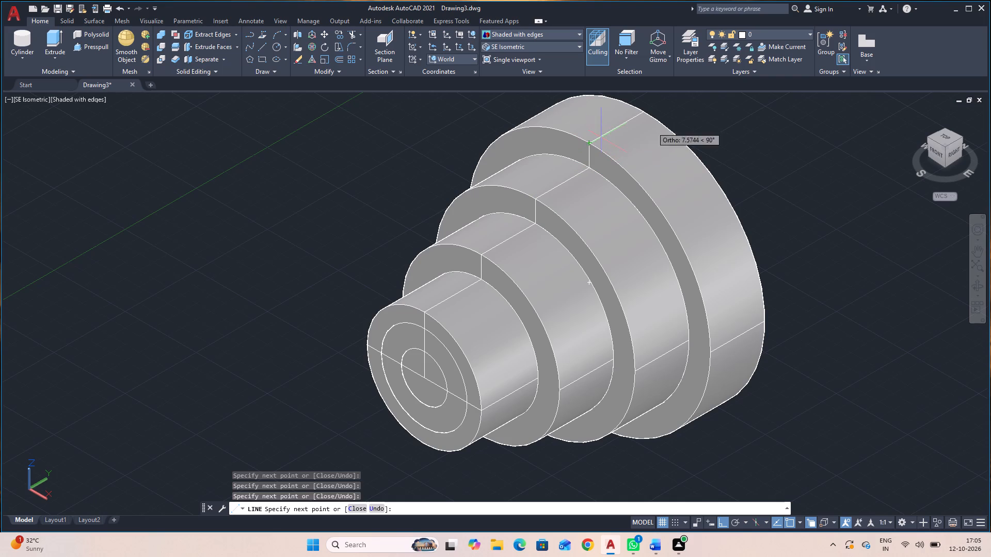
click(644, 111)
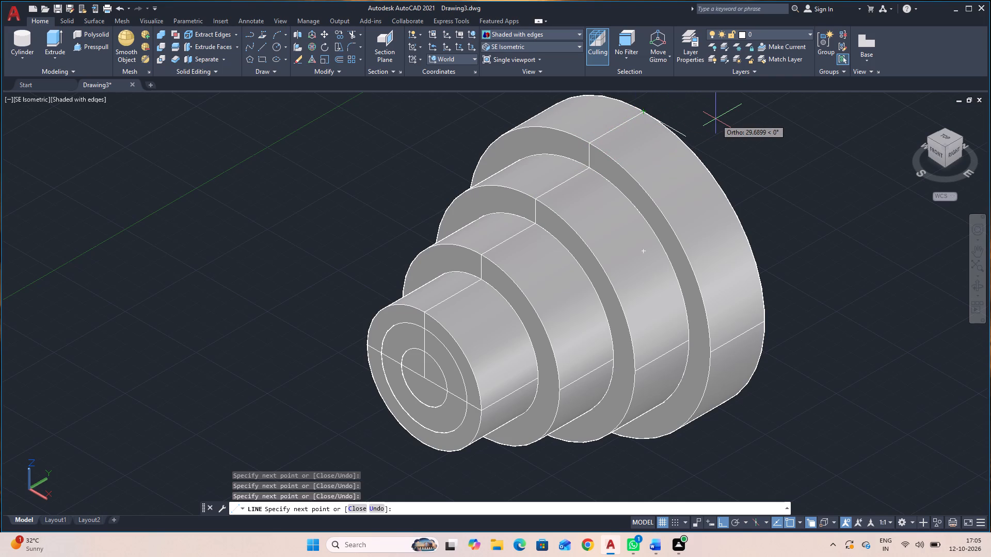
key(Escape)
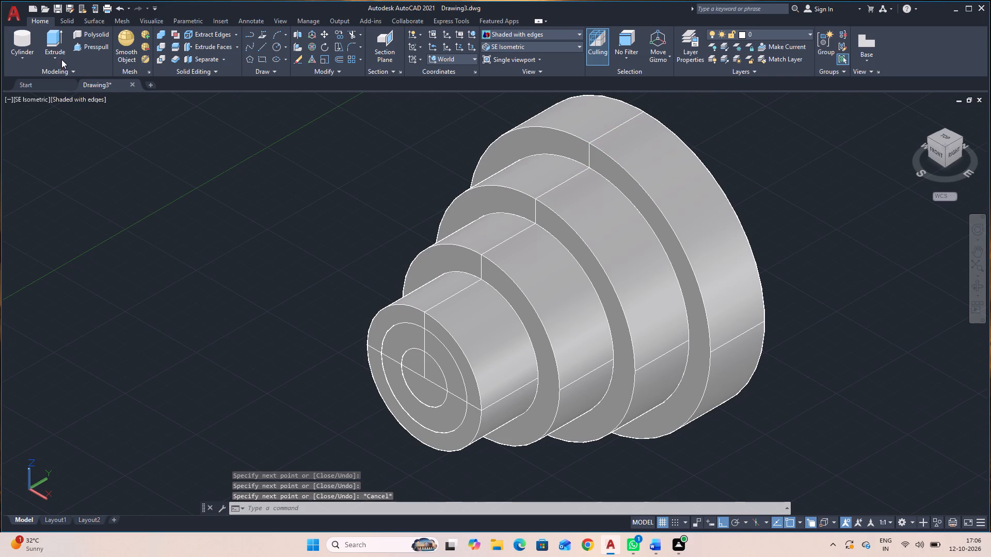
Presspull the upper-right quarters of the outer and middle rings on the smallest cylinder's front face back into the part.
click(95, 47)
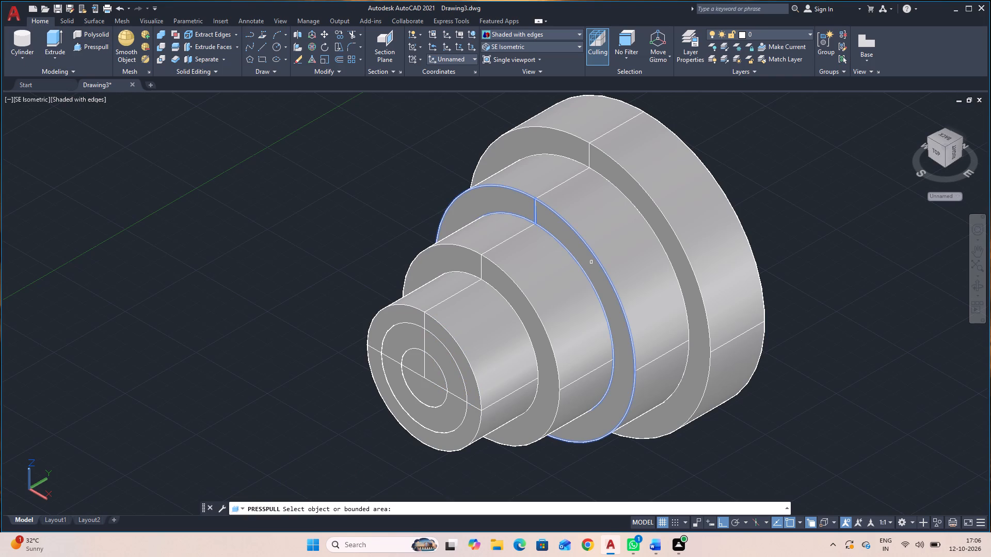
click(460, 353)
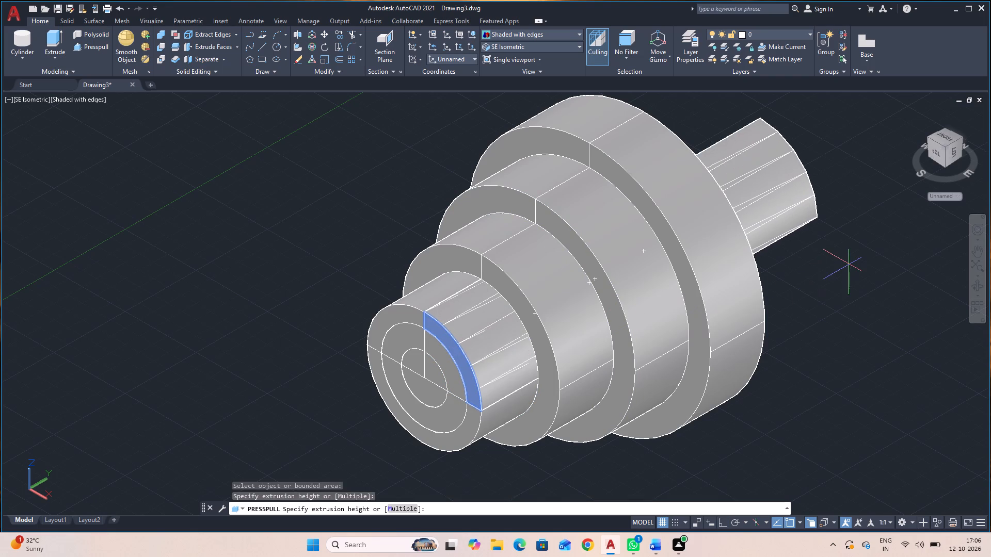
click(850, 265)
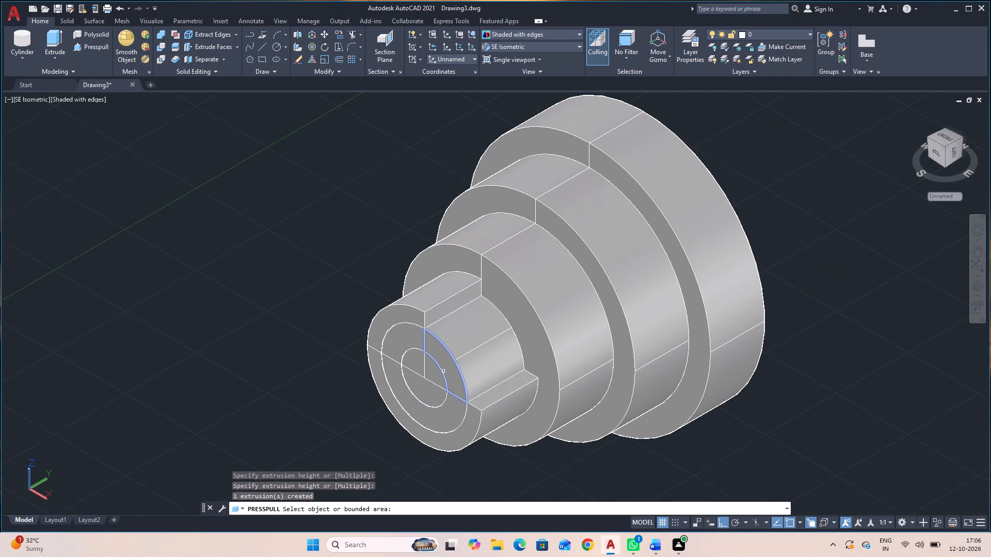
click(445, 372)
click(850, 243)
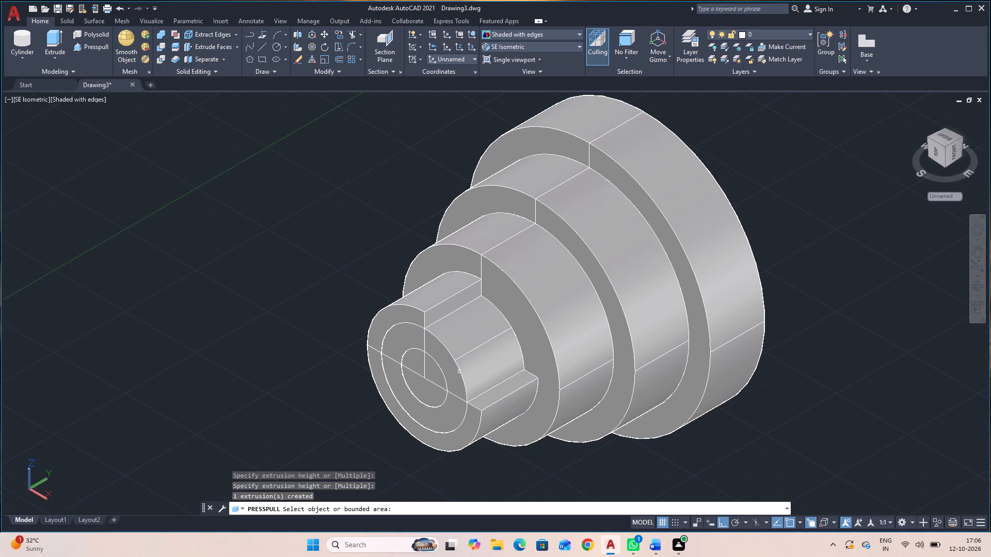
click(443, 368)
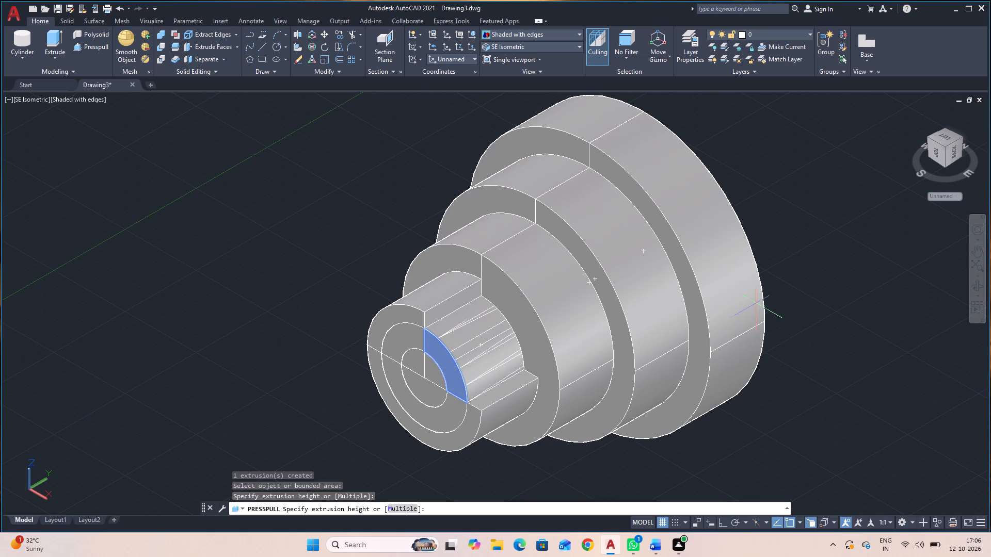
click(836, 281)
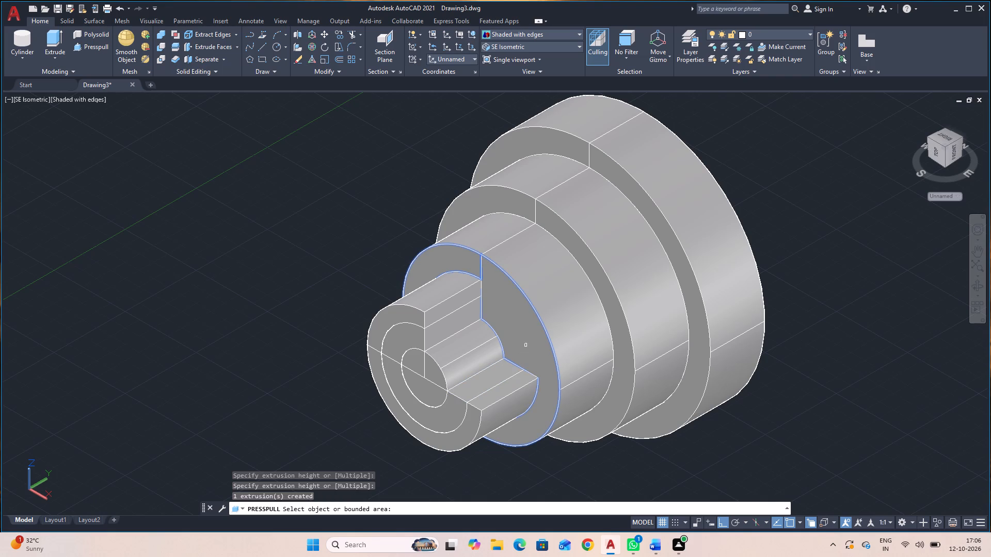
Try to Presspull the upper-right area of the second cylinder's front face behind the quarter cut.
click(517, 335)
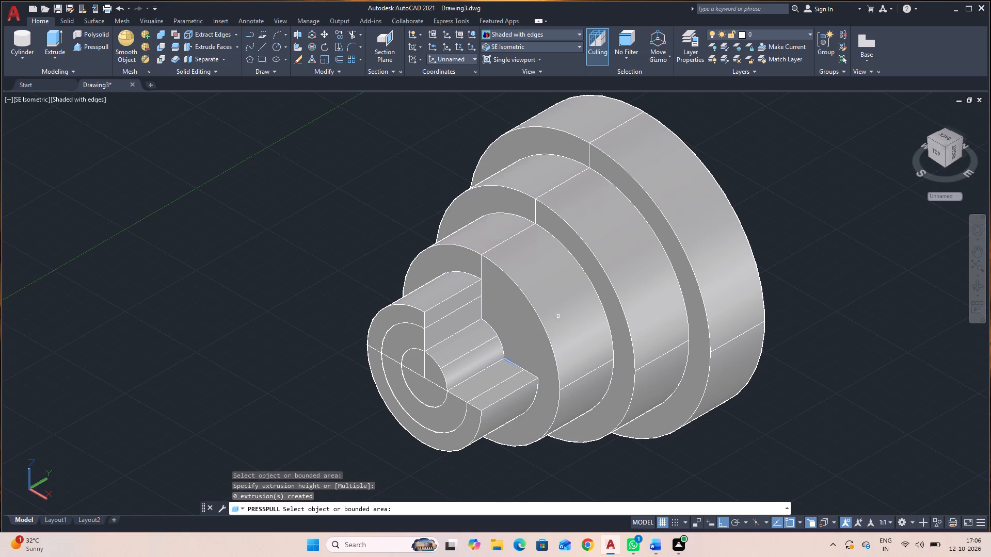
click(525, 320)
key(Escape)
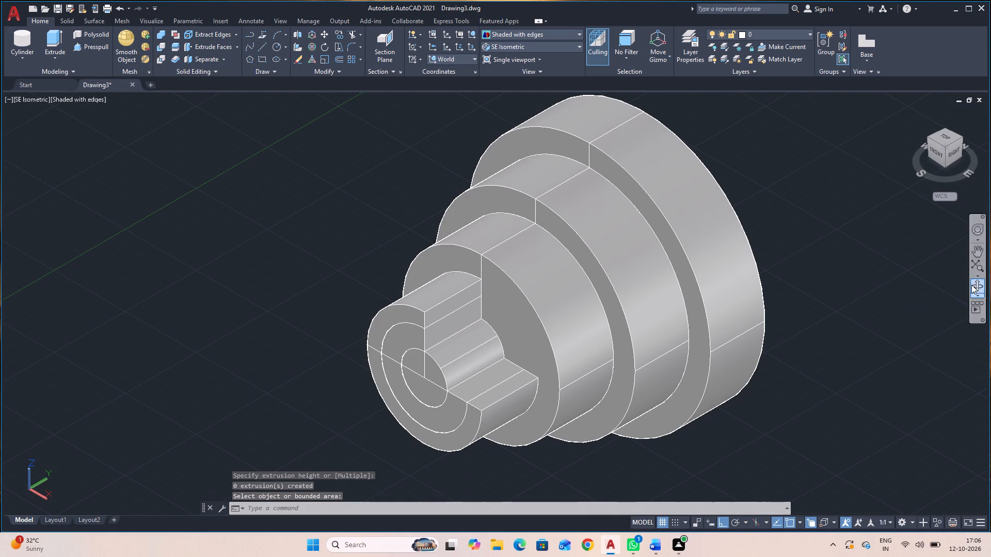
Orbit the part to inspect the quarter cut and the stepped faces from closer to the front.
click(972, 285)
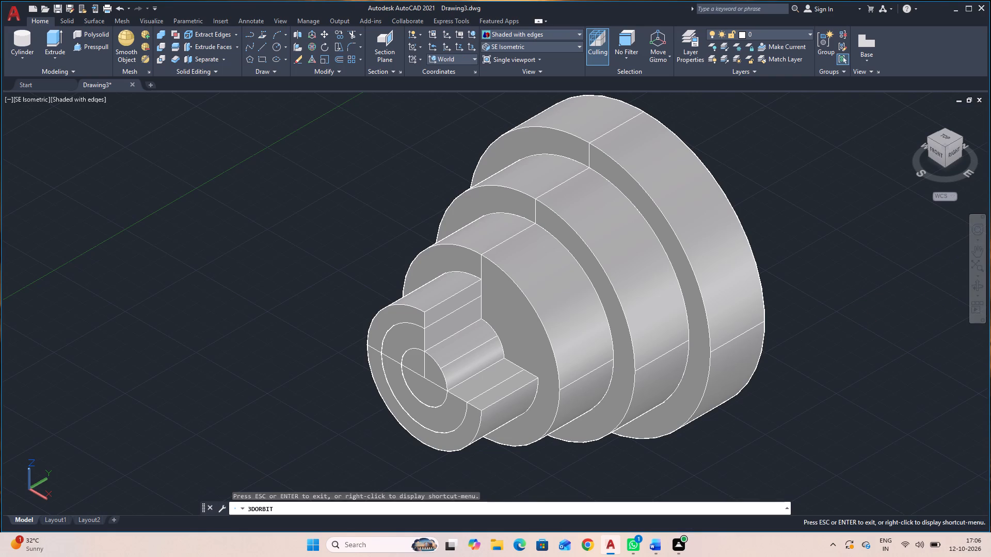
drag(726, 456, 778, 427)
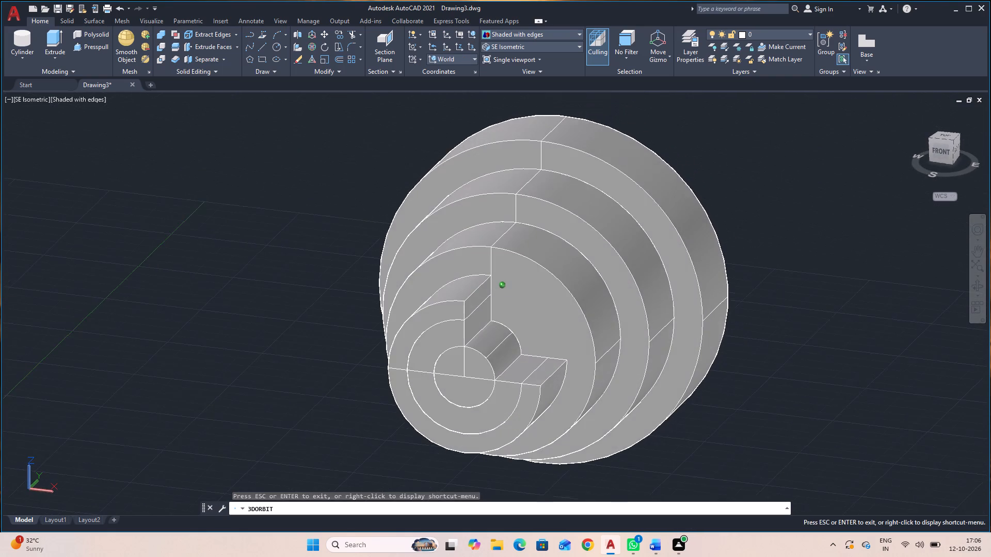
drag(778, 427, 781, 418)
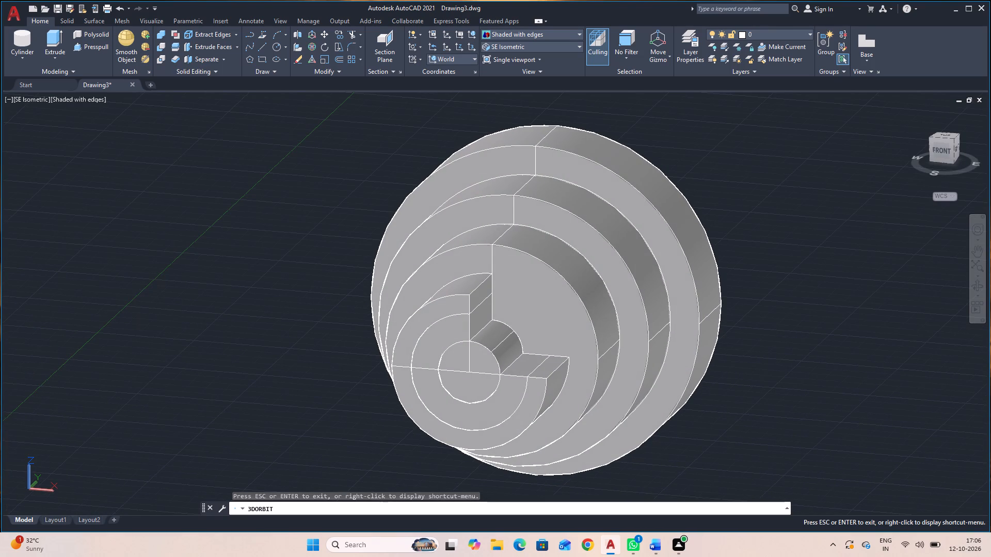
key(Escape)
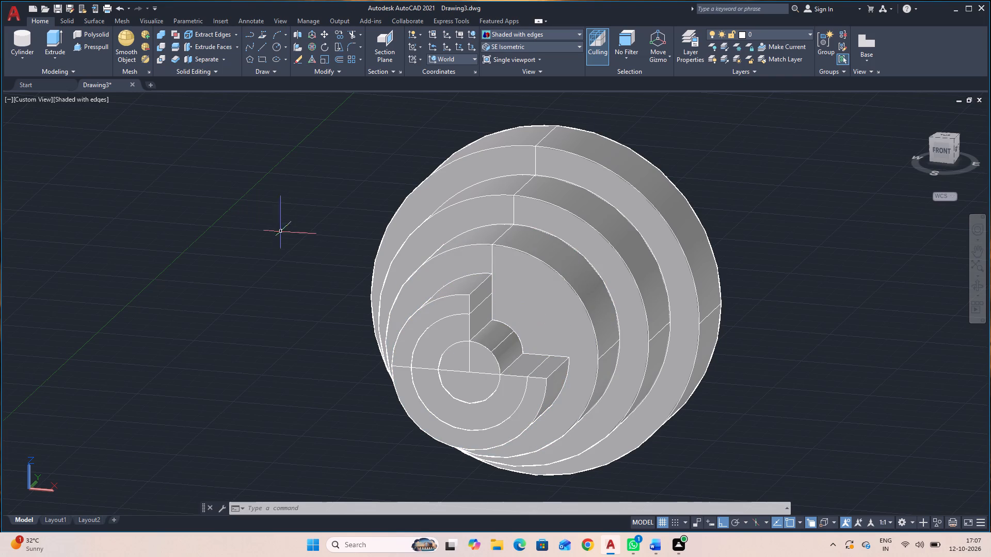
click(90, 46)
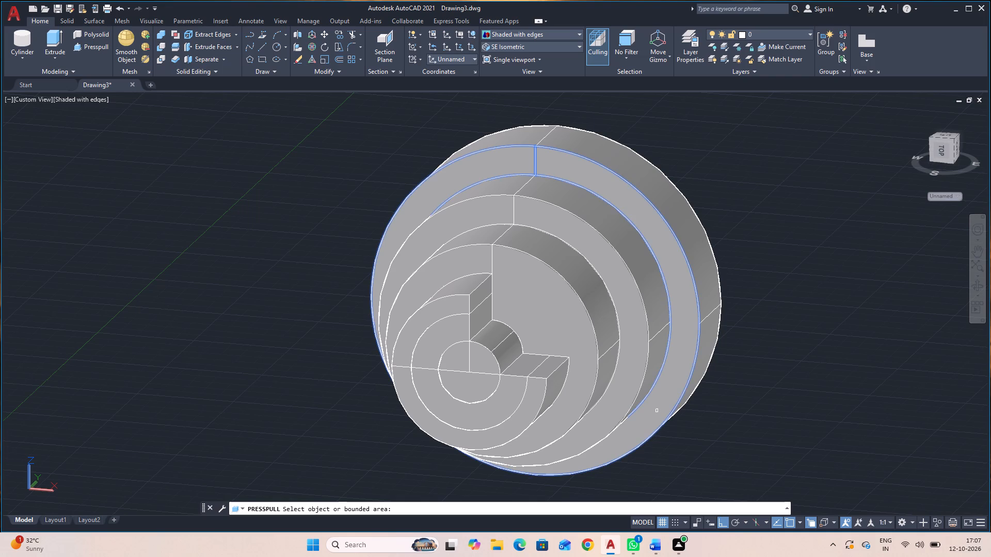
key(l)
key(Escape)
Start a line at the outer front corner of the horizontal cut face on the smallest cylinder.
text(L)
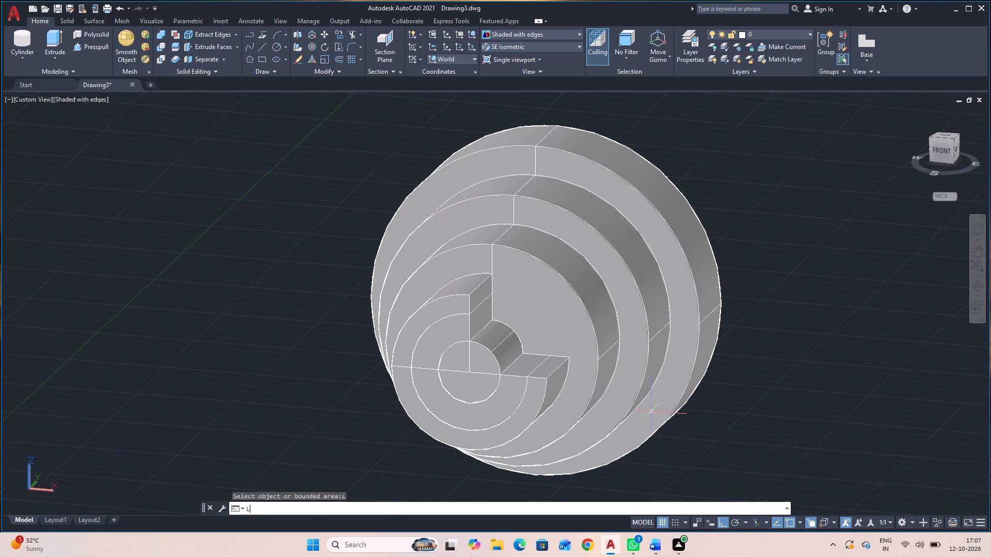
key(space)
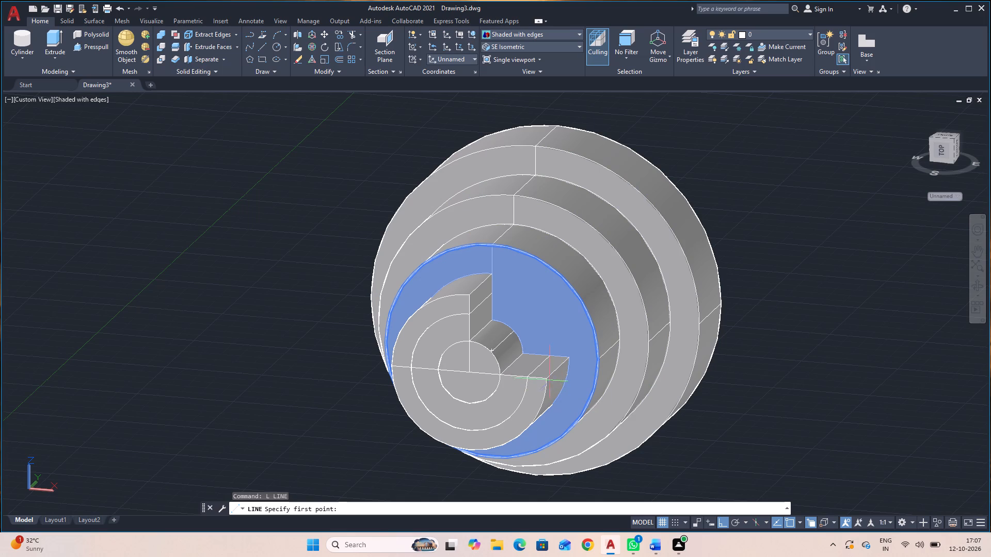
click(548, 380)
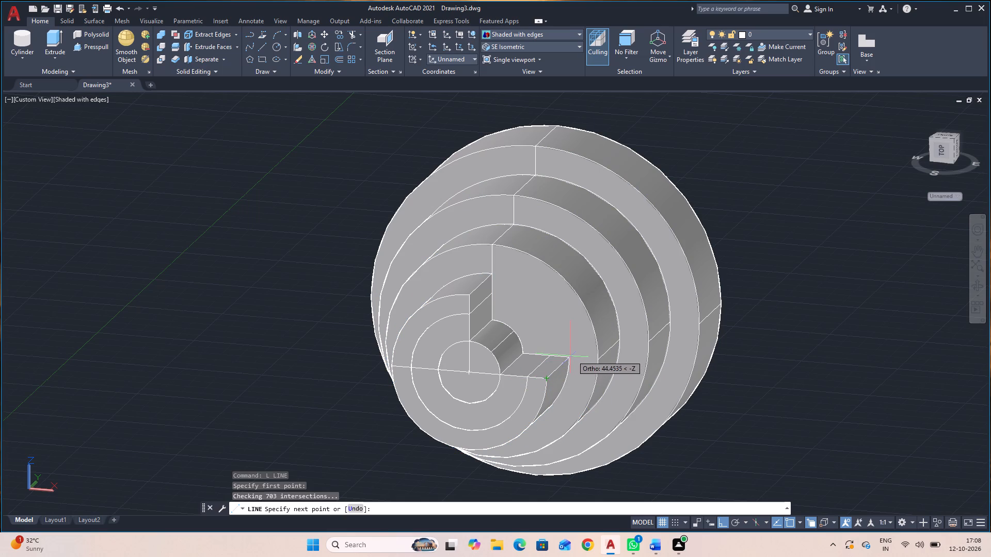
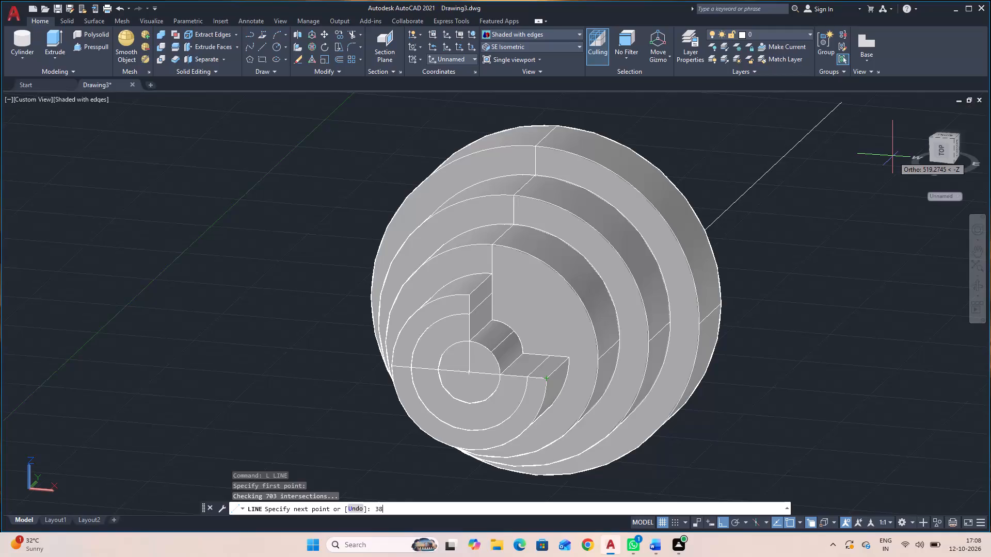
Complete the line from the smallest cylinder's cut corner with a length of 38 back along the part's axis.
key(Return)
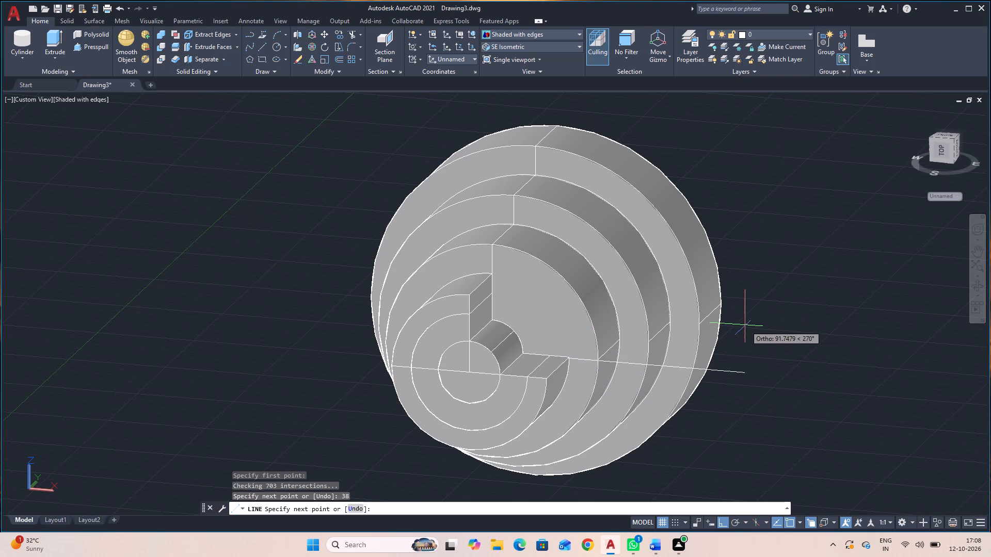
key(Escape)
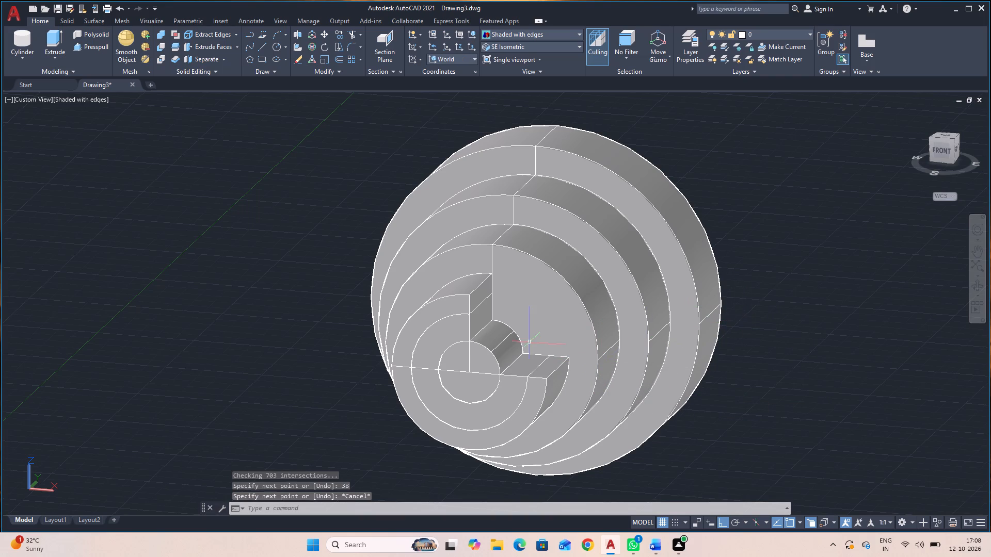
Draw a stepped guide line from the cut's rear outer corner across the three larger cylinders' front faces, with 38-long axial segments between steps.
key(space)
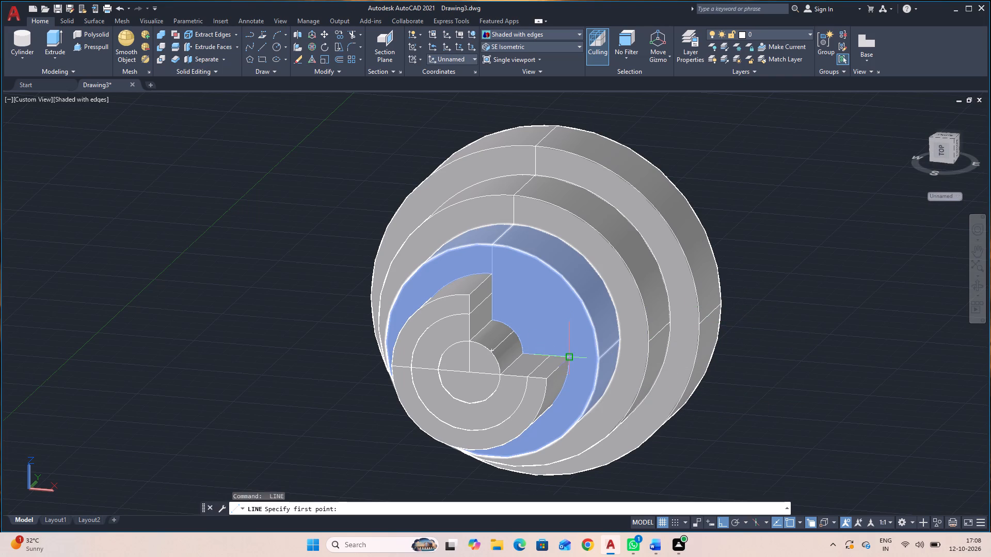
click(571, 357)
click(601, 361)
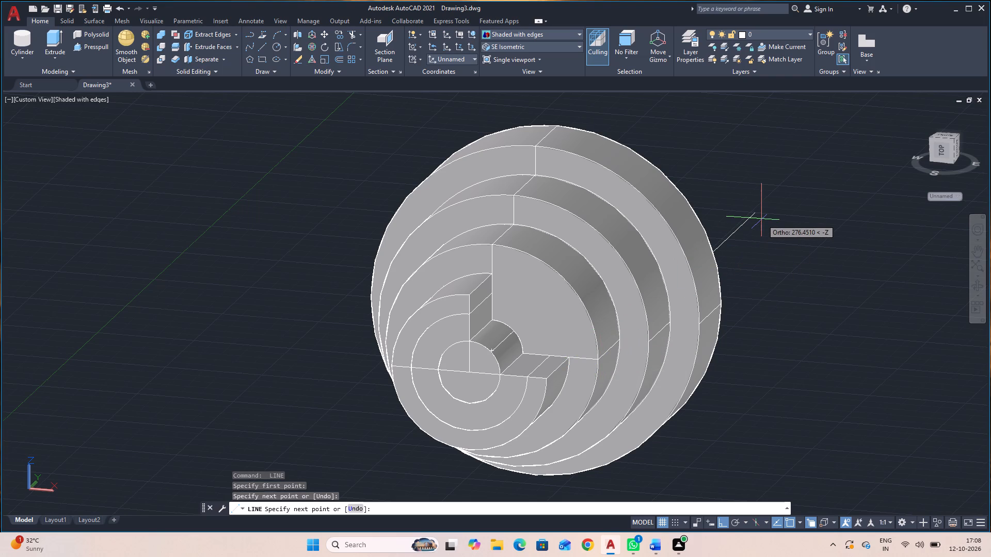
text(40)
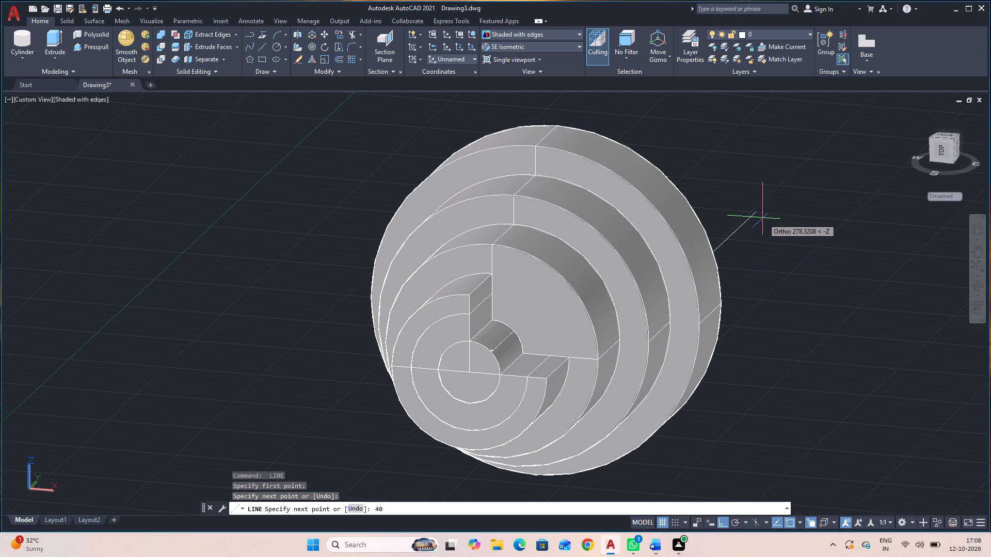
key(BackSpace)
key(BackSpace)
text(38)
key(Return)
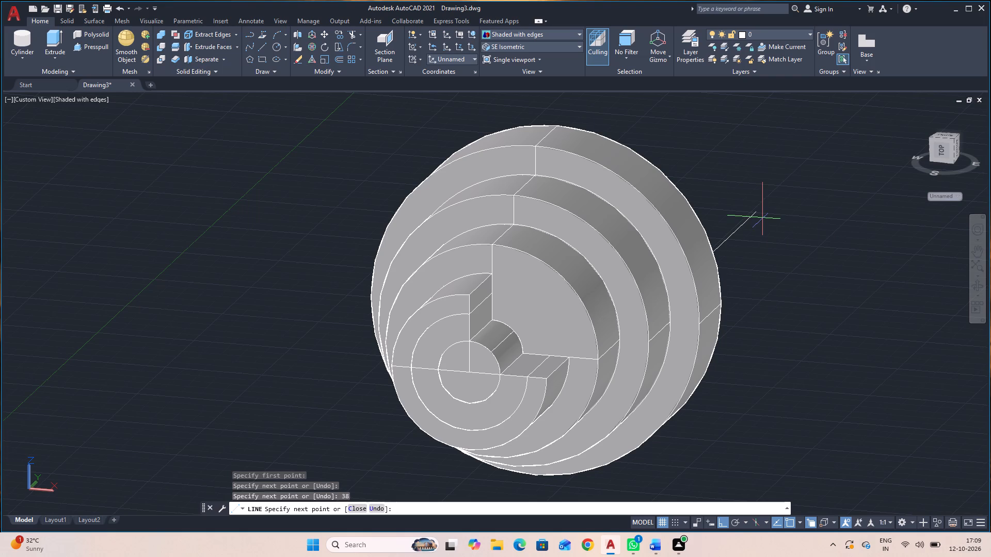
click(648, 345)
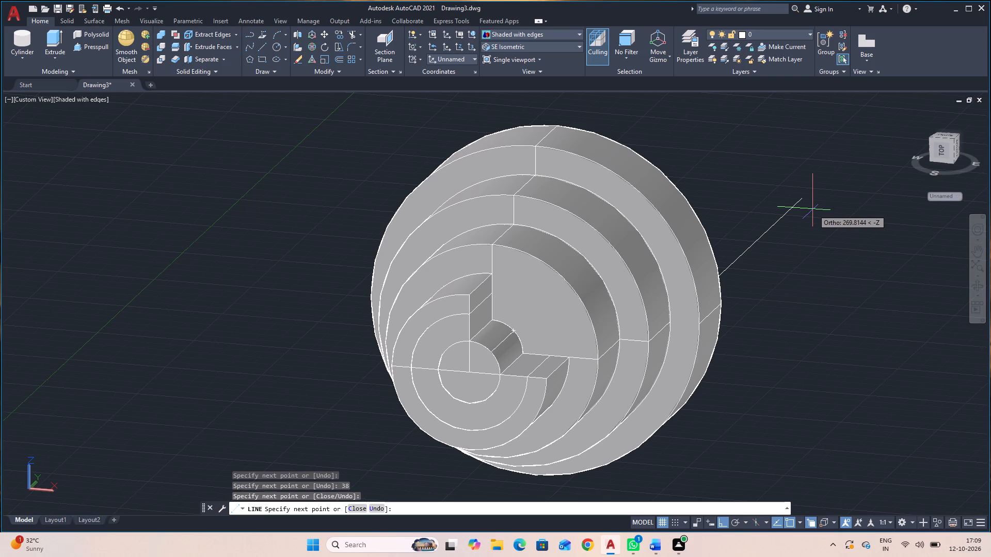
text(38)
key(Return)
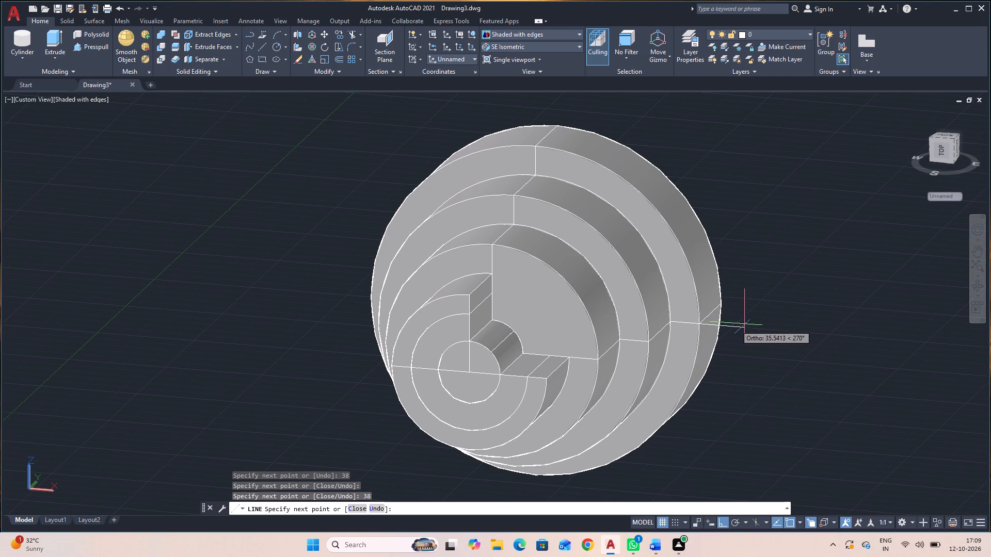
click(699, 323)
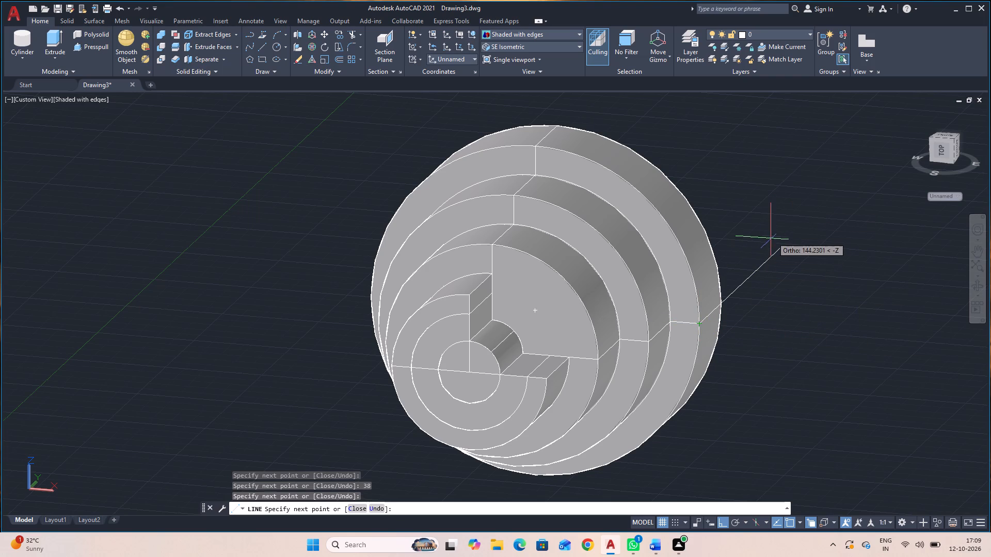
text(38)
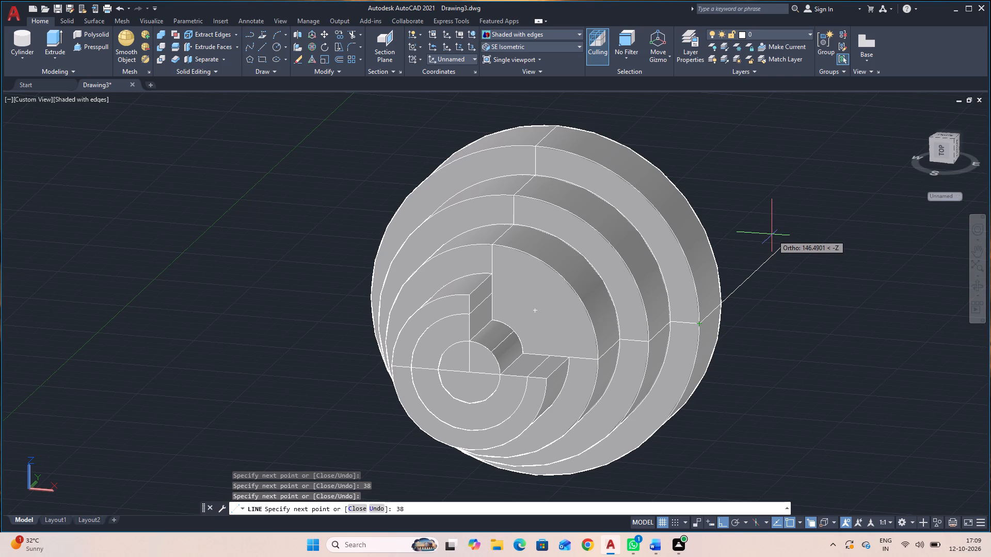
key(Return)
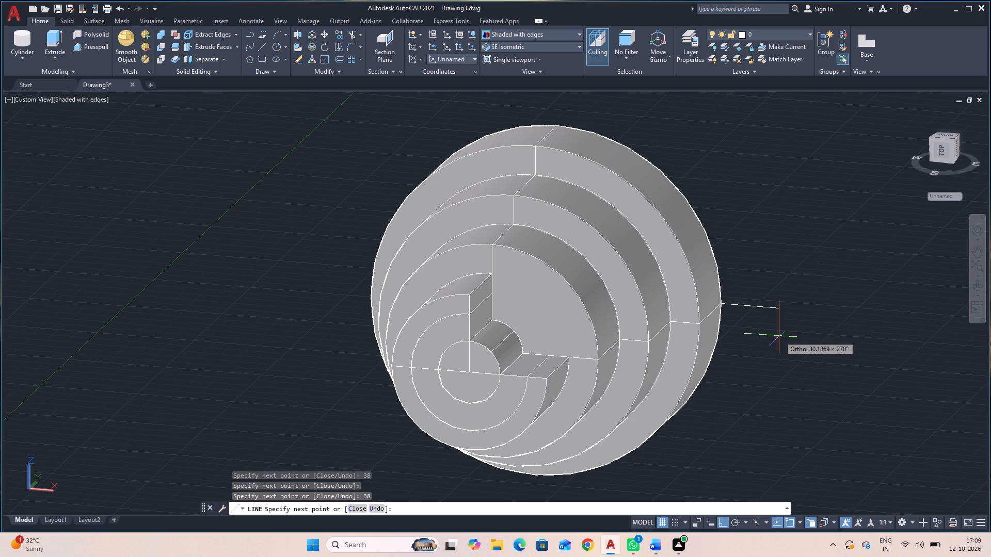
key(Escape)
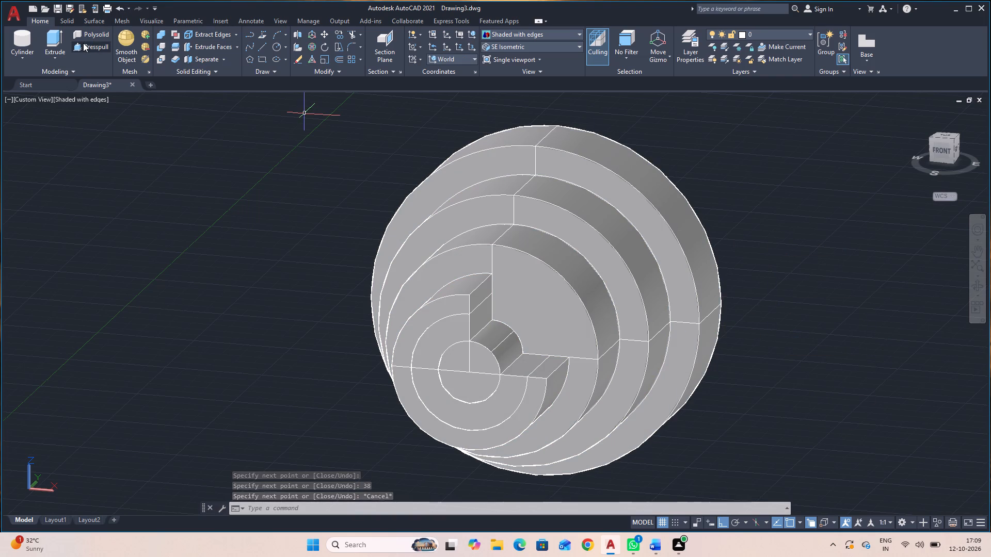
Presspull the upper-right quarters of the second, third and largest cylinders' front faces back through the part.
click(97, 42)
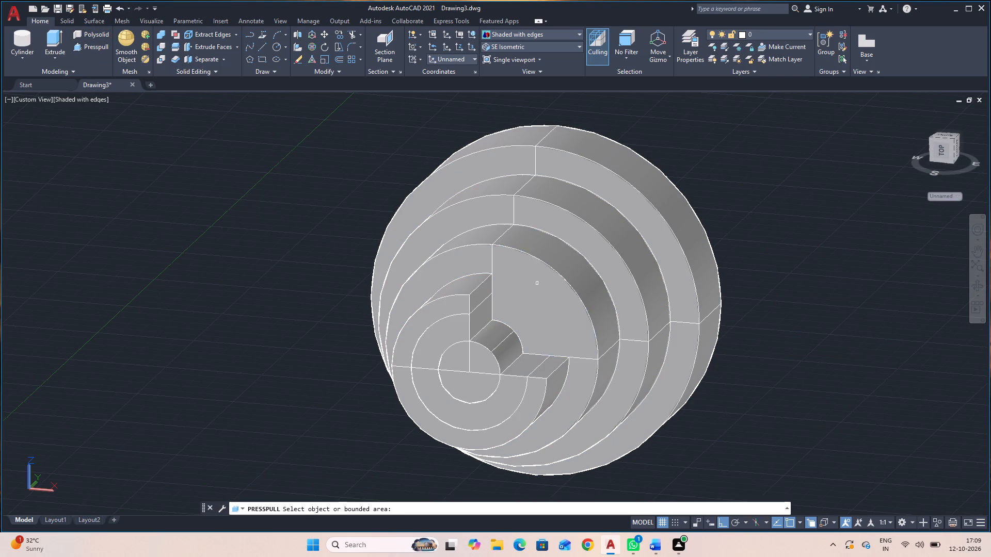
click(544, 300)
click(729, 226)
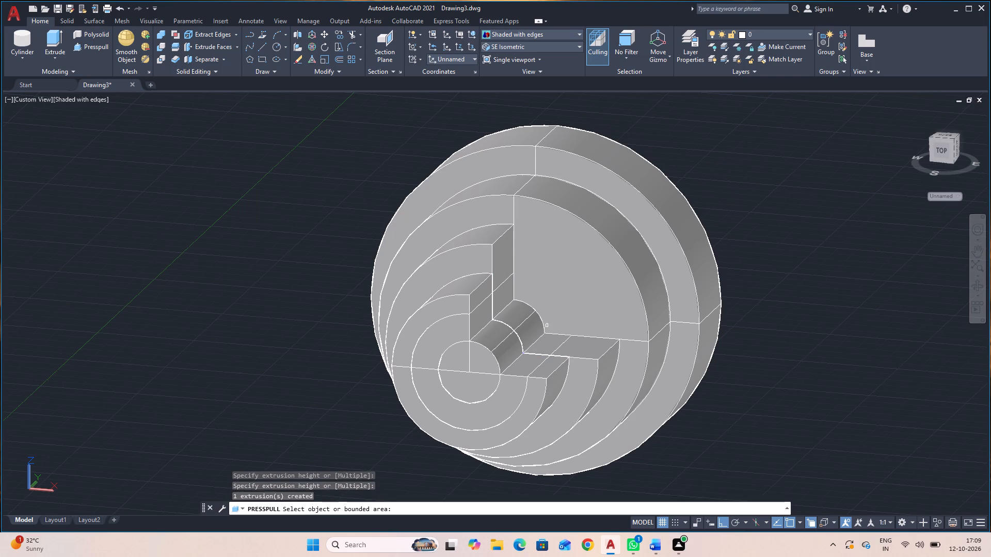
click(609, 308)
click(724, 205)
click(586, 260)
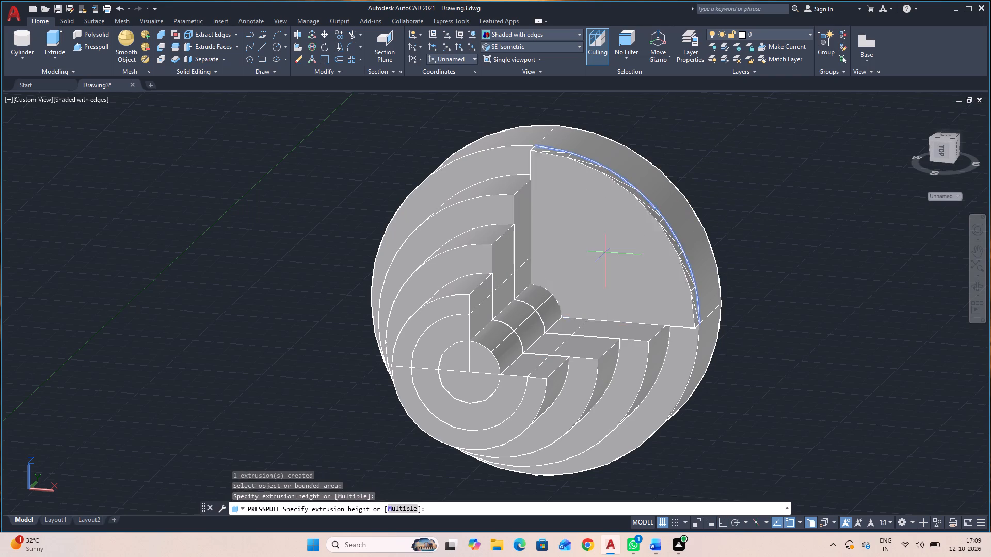
click(731, 185)
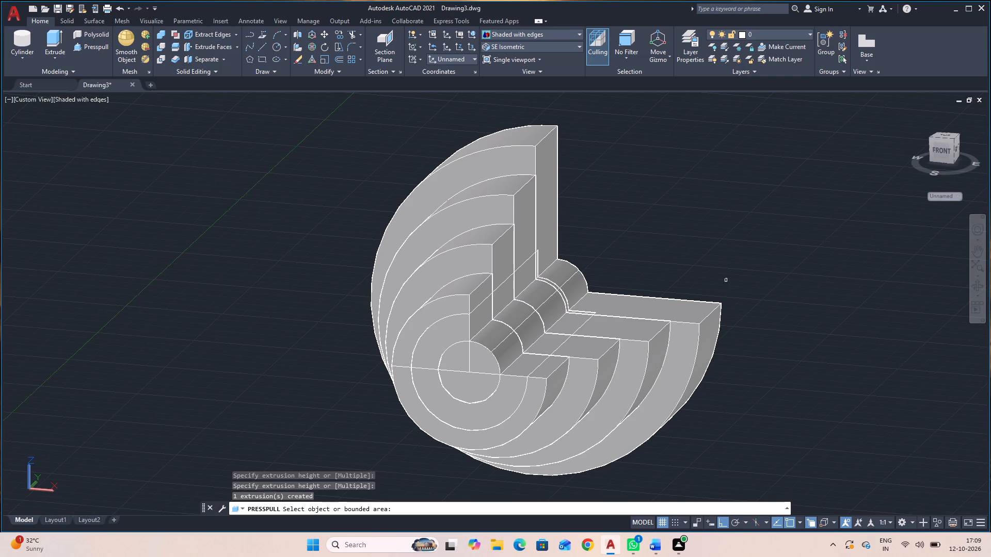
key(Escape)
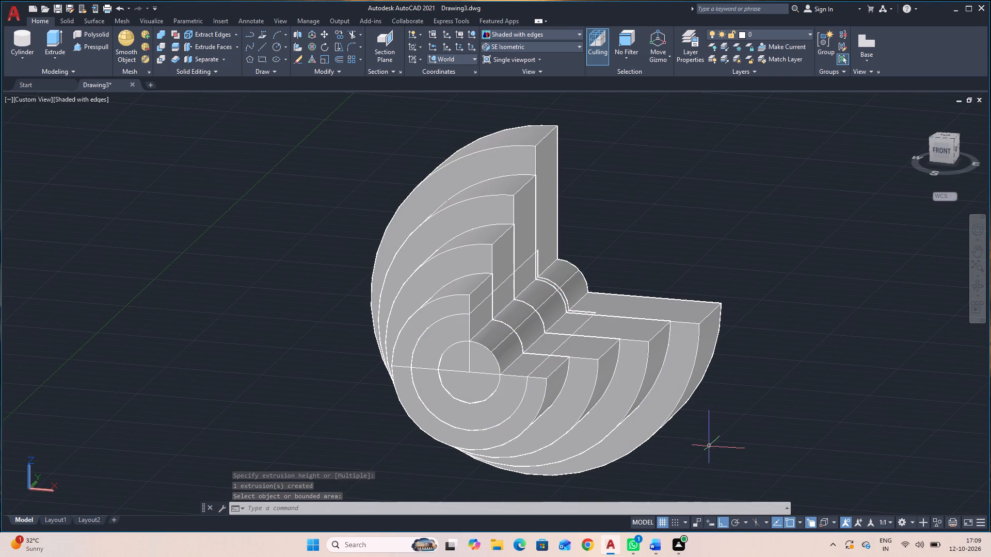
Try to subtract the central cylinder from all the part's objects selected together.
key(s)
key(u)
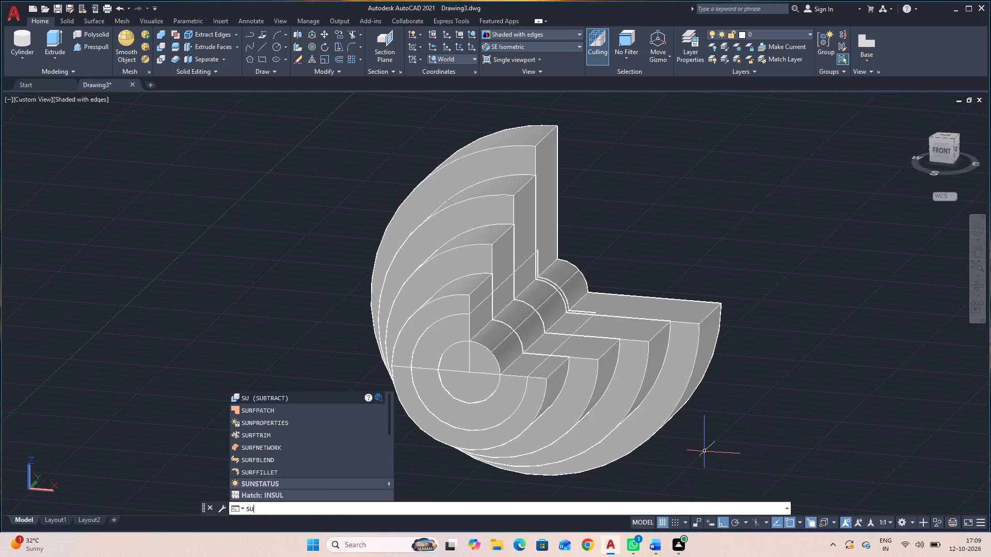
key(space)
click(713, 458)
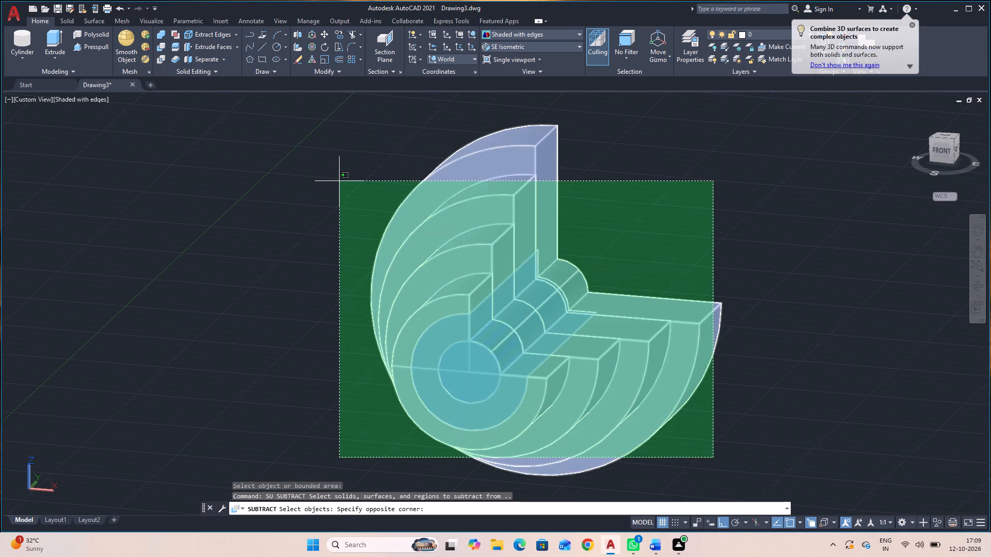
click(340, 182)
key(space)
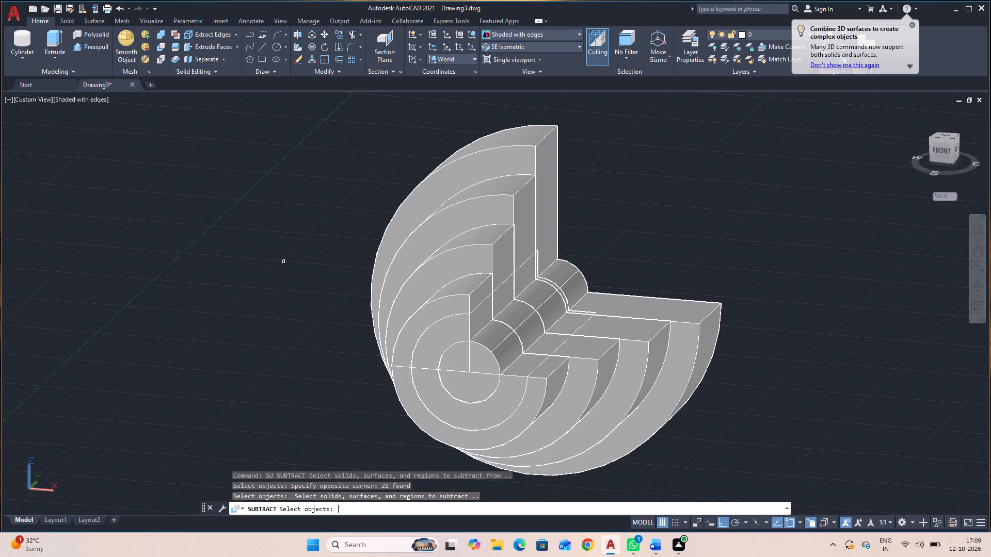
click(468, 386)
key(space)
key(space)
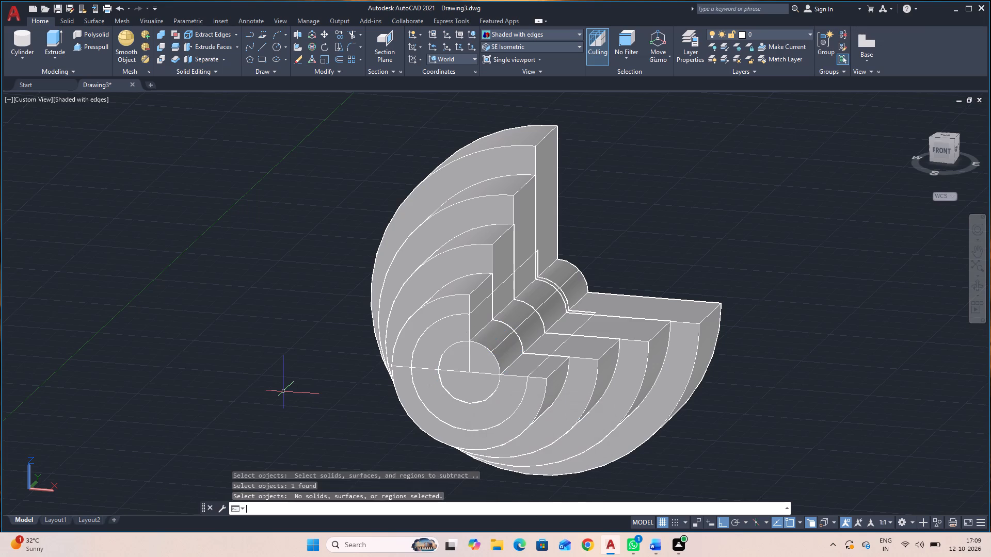
Subtract the central cylinder from the four stepped outer cylinders, selected individually.
key(space)
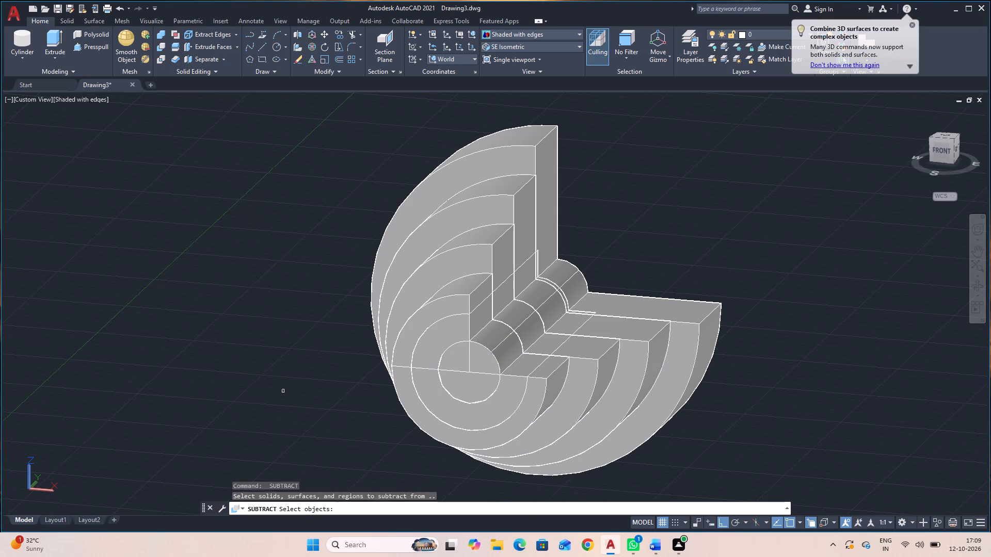
click(488, 160)
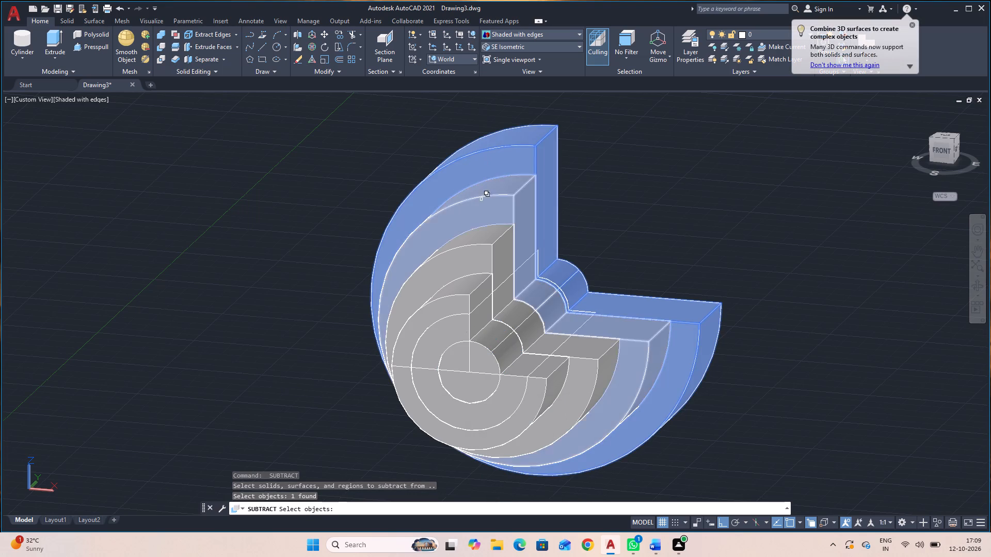
click(486, 211)
click(476, 239)
click(467, 286)
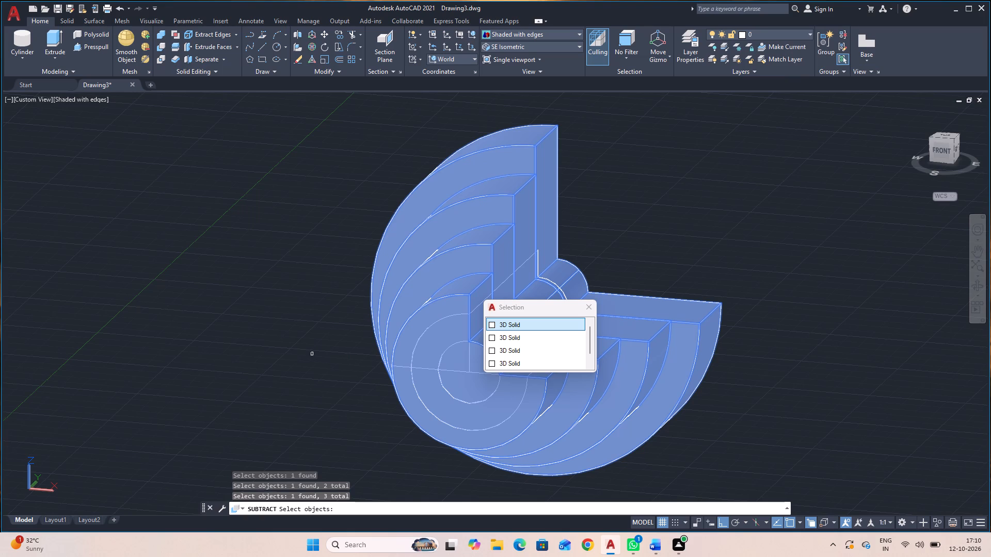
key(space)
key(space)
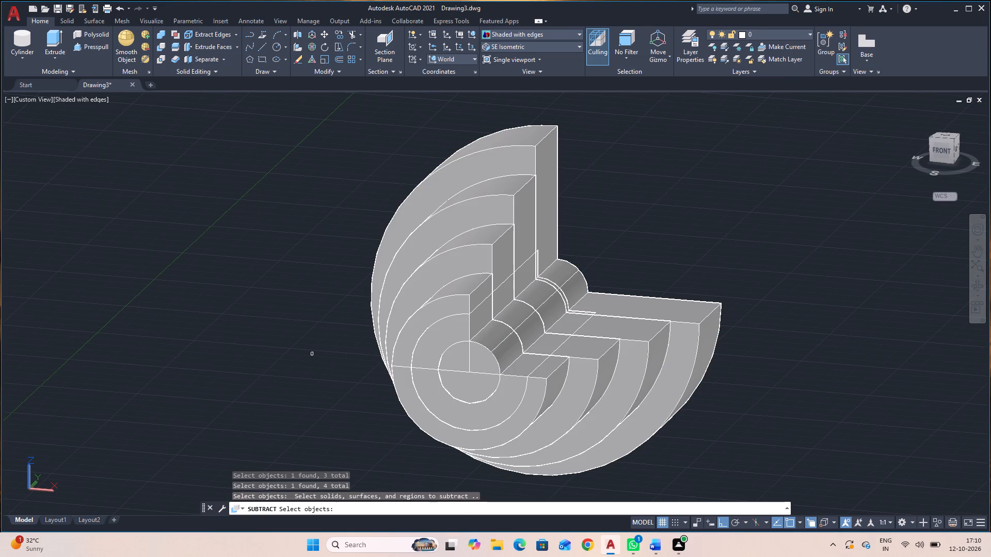
click(459, 384)
key(space)
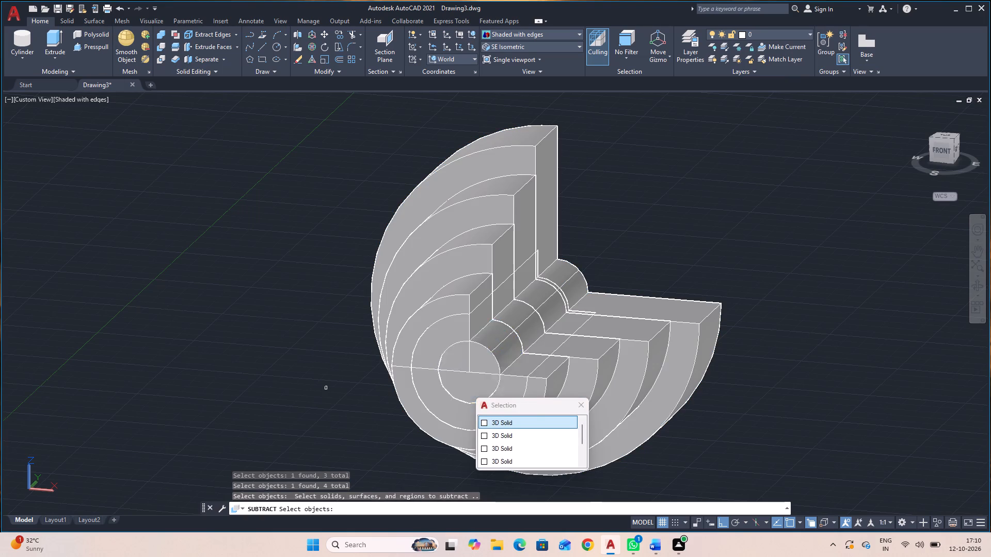
key(space)
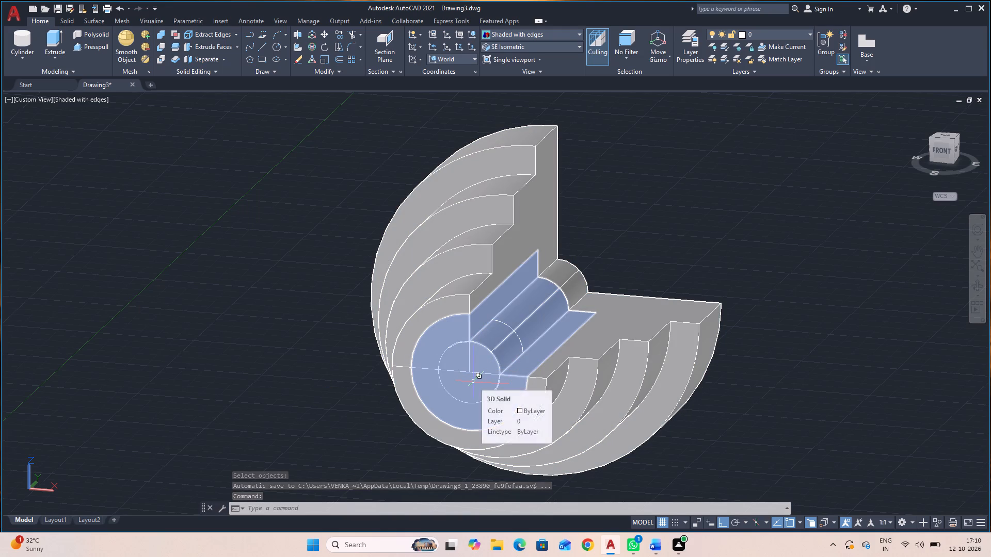
Examine the central bore area and the quarter cut of the stepped part up close and as a whole.
scroll(473, 382, up, 4)
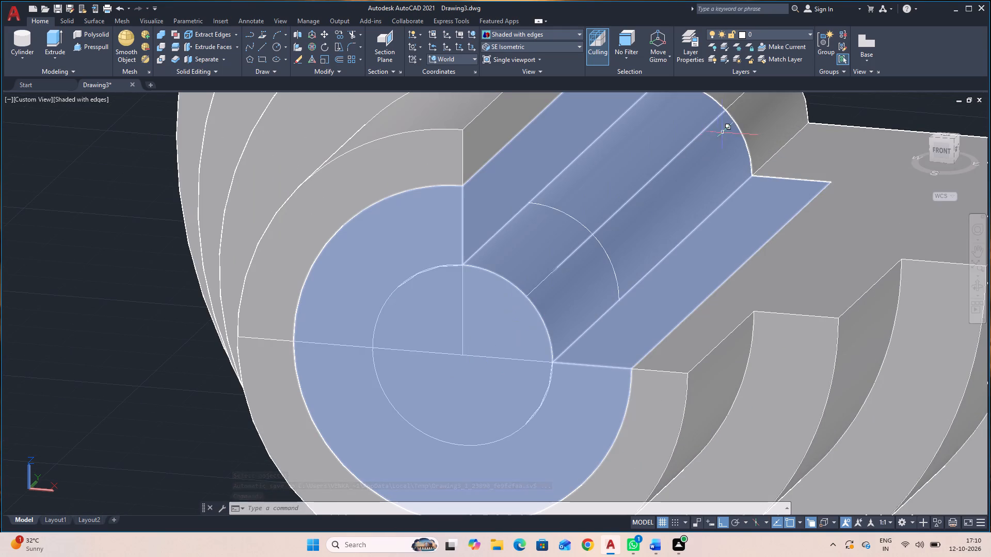
scroll(752, 127, down, 2)
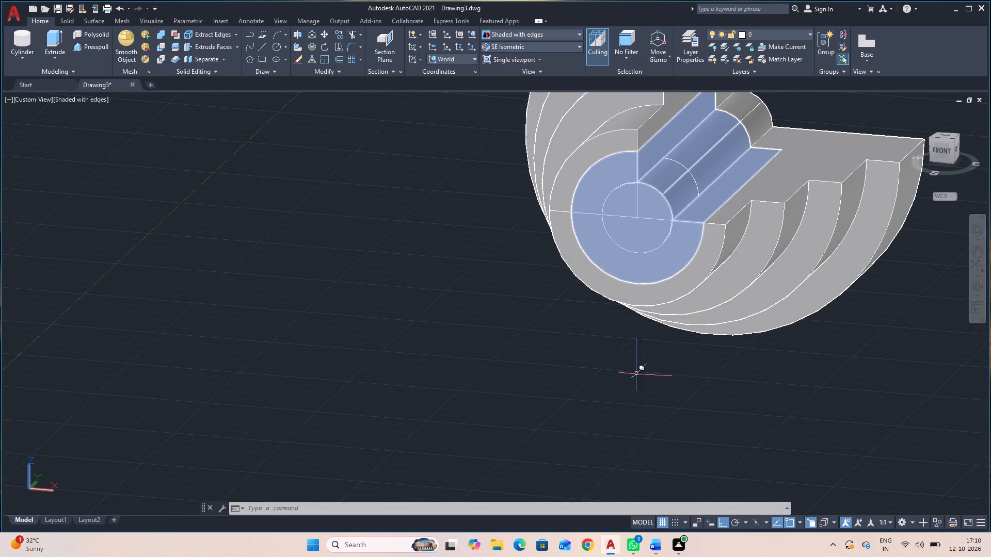
middle_drag(741, 380, 668, 466)
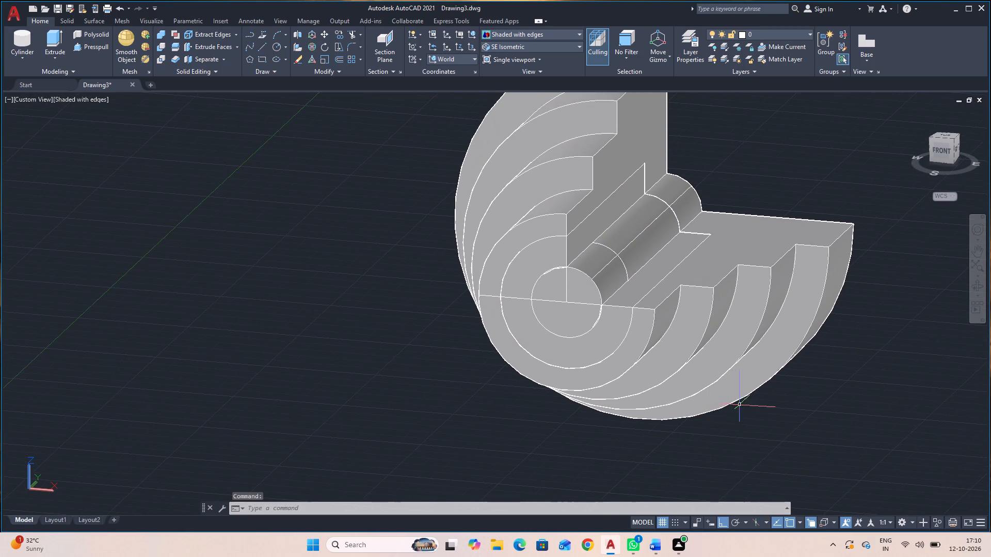
scroll(740, 405, down, 1)
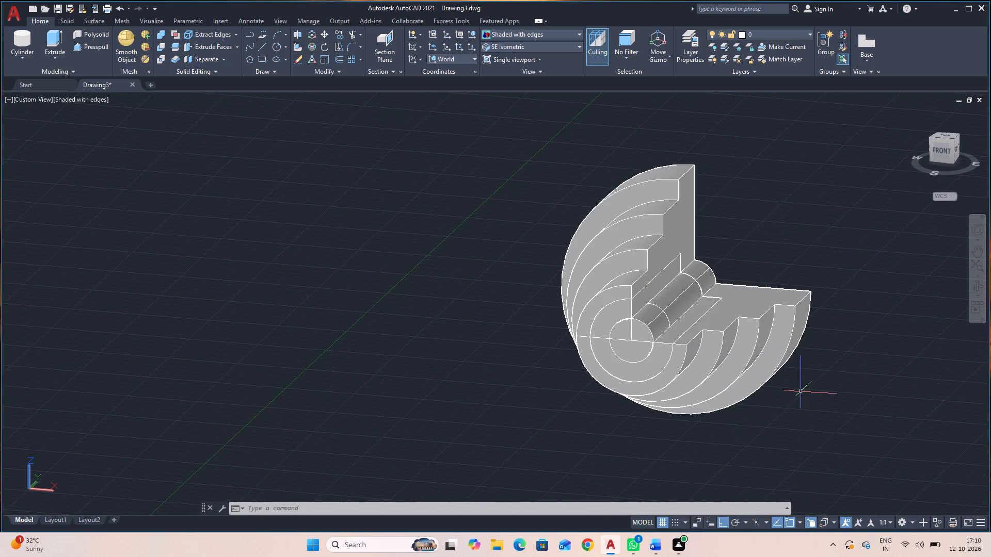
middle_drag(801, 391, 650, 390)
scroll(649, 390, up, 1)
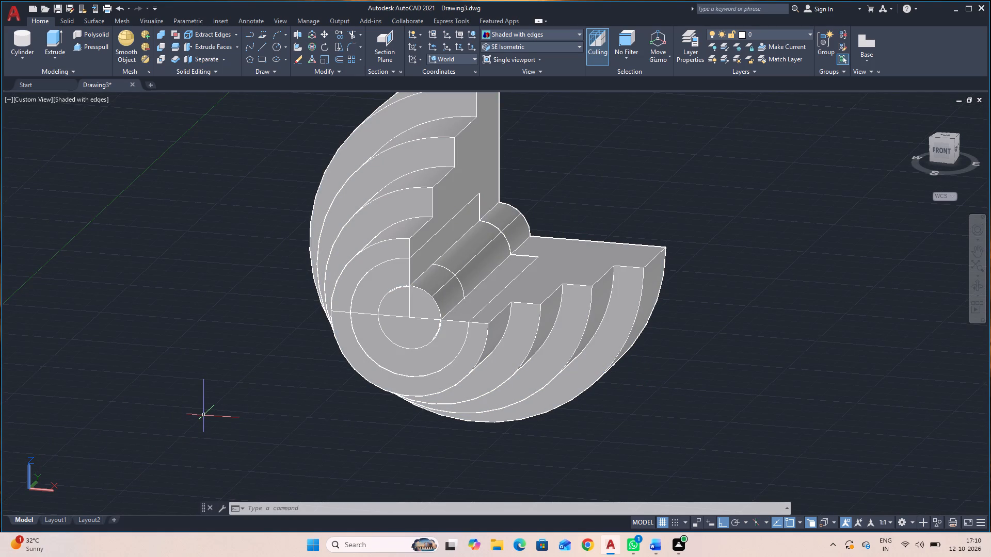
key(Escape)
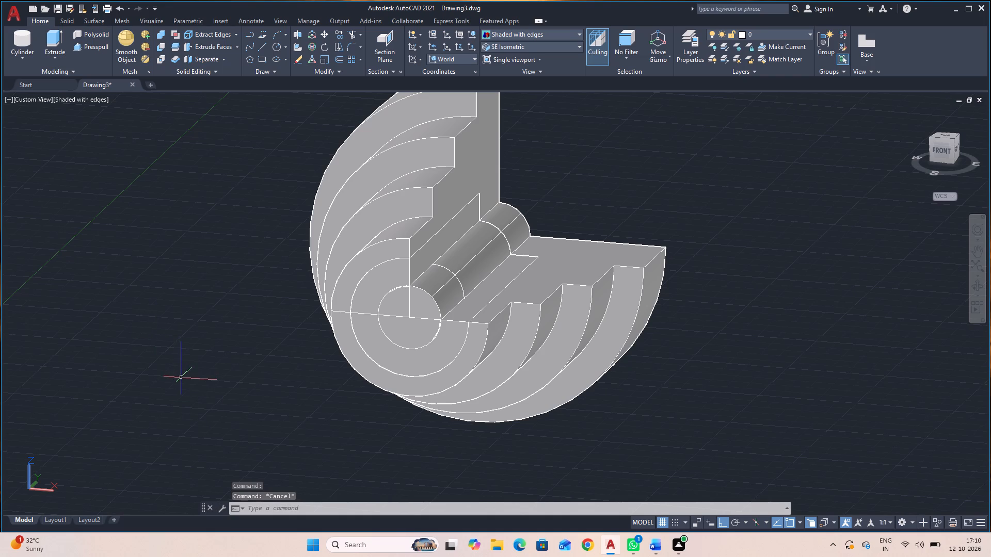
Undo the bore subtraction, the quarter-cut presspulls and their added lines until the stepped cylinders are whole and uncut again.
key(ctrl+z)
key(ctrl+z)
key(ctrl+z)
key(ctrl+z)
key(ctrl+z)
key(ctrl+z)
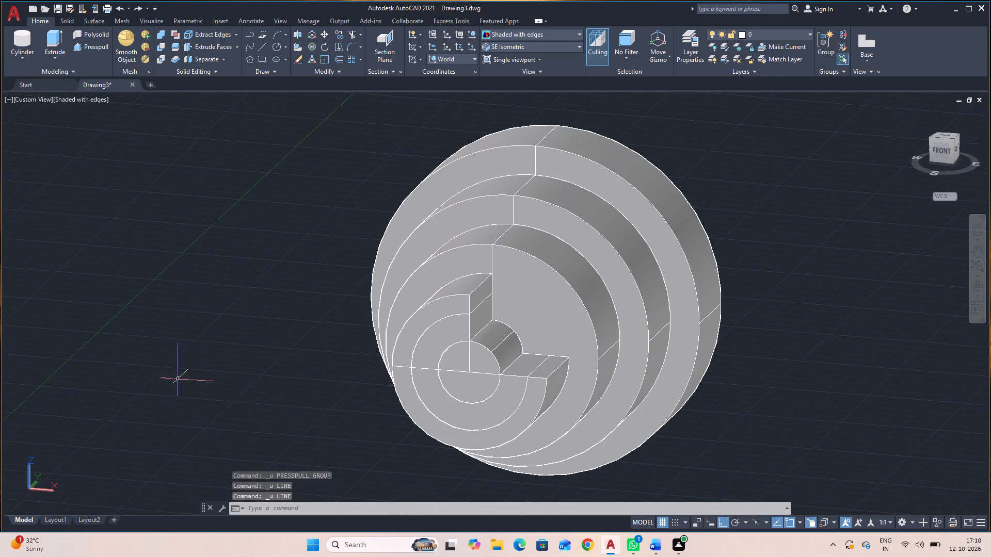
key(ctrl+z)
key(ctrl+z)
key(ctrl+z)
key(ctrl+z)
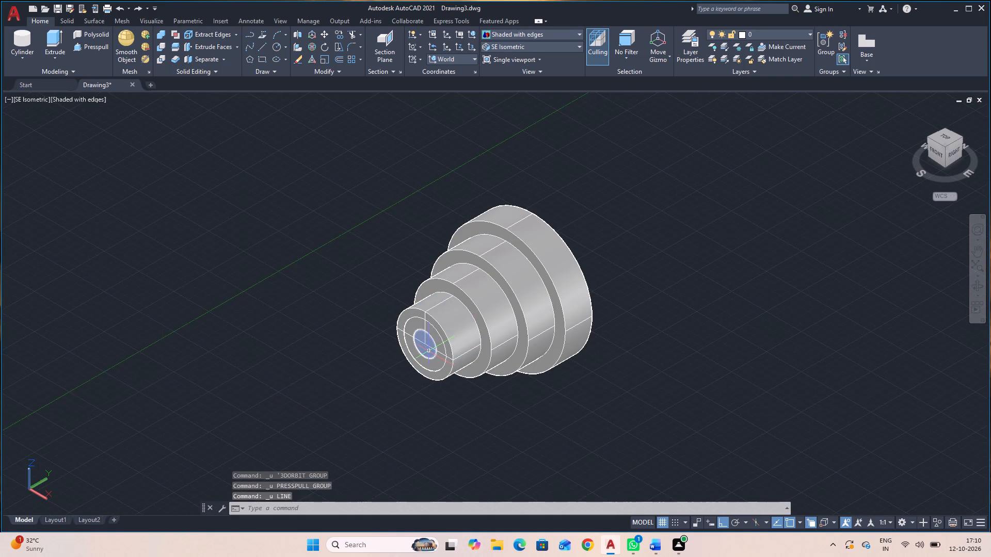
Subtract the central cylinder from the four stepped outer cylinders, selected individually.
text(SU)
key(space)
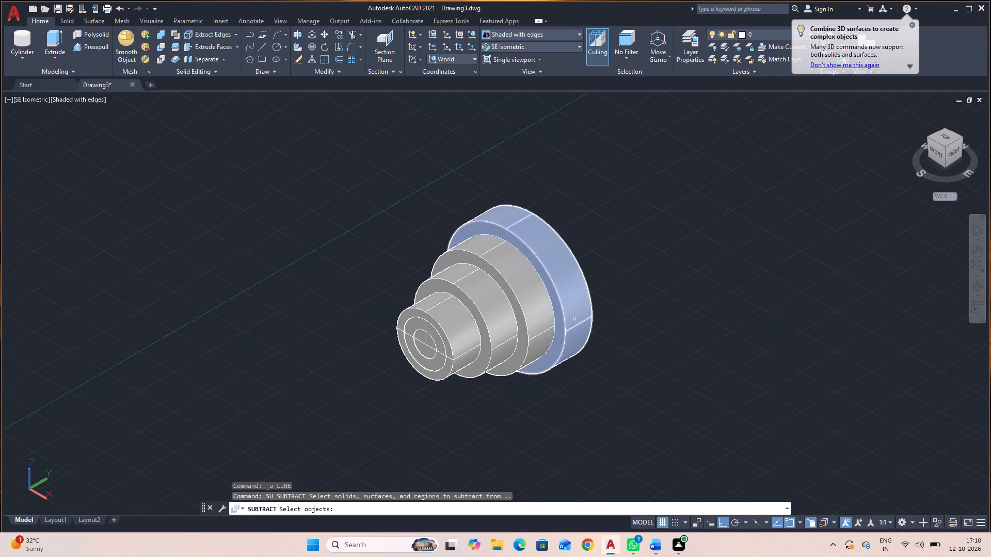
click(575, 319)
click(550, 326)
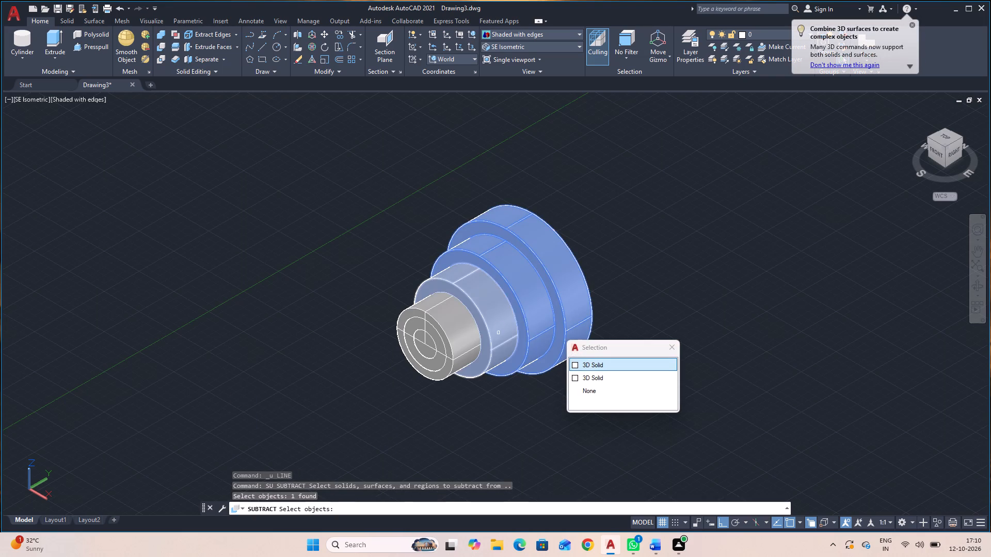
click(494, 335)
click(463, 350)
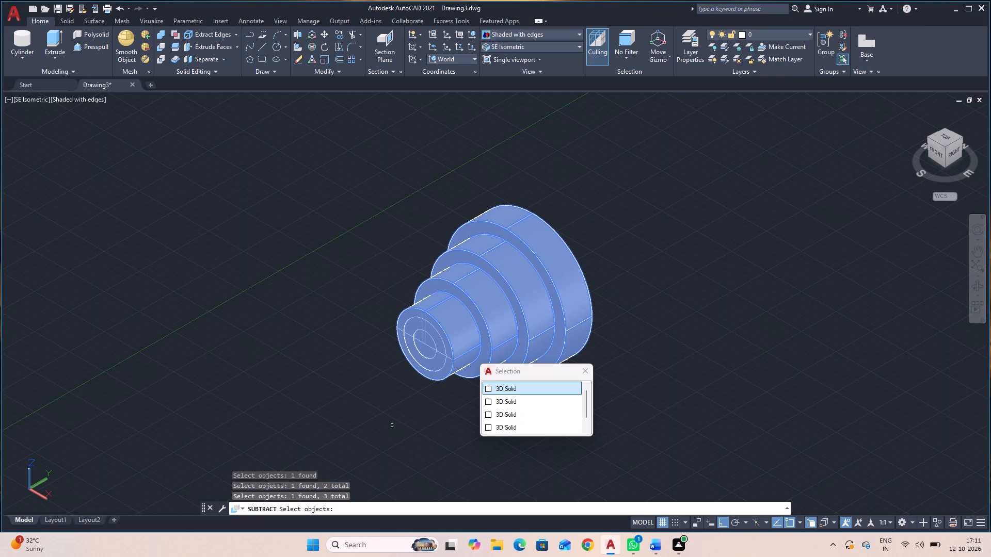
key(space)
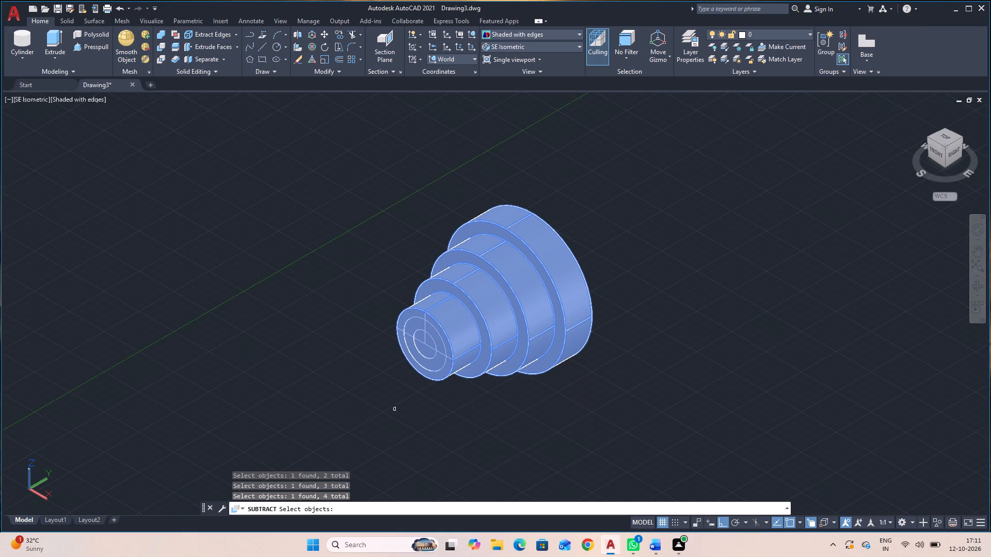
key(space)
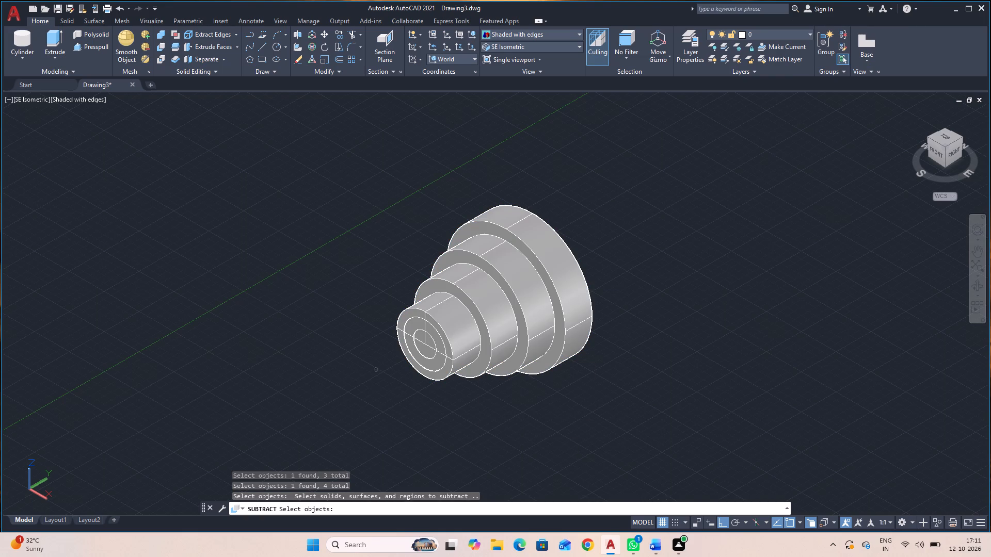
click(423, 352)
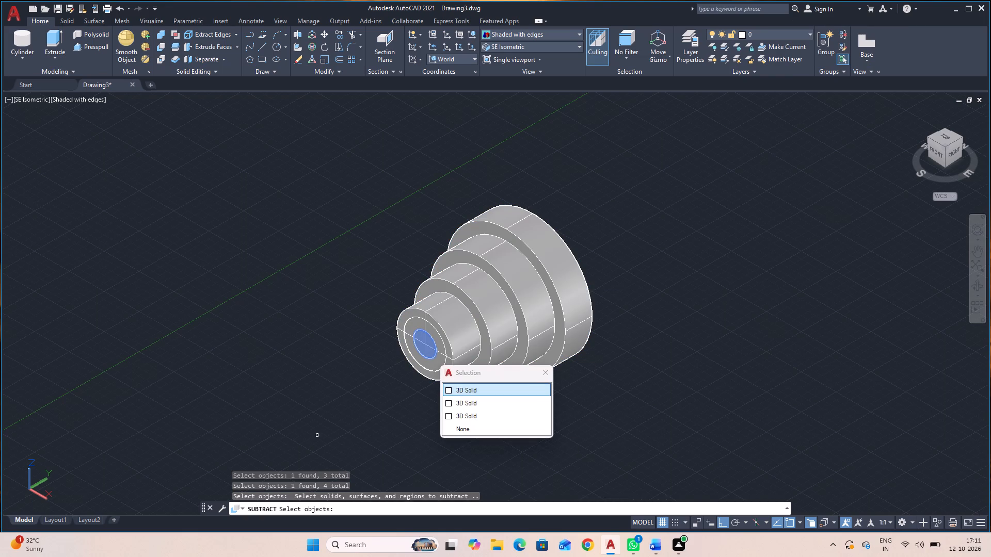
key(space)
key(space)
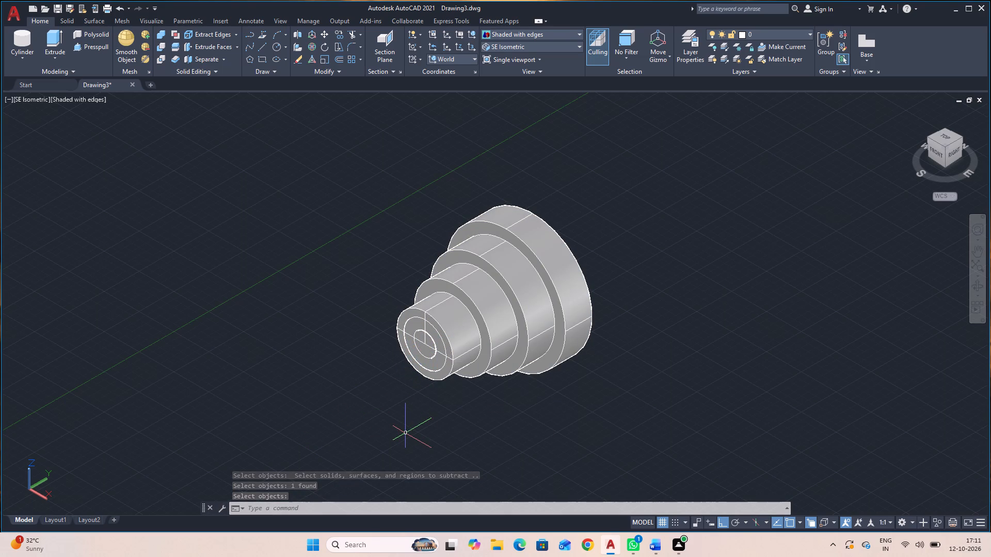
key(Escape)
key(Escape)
Undo the subtraction, the remaining front-face lines and the intermediate cylinder around the central one.
key(ctrl+z)
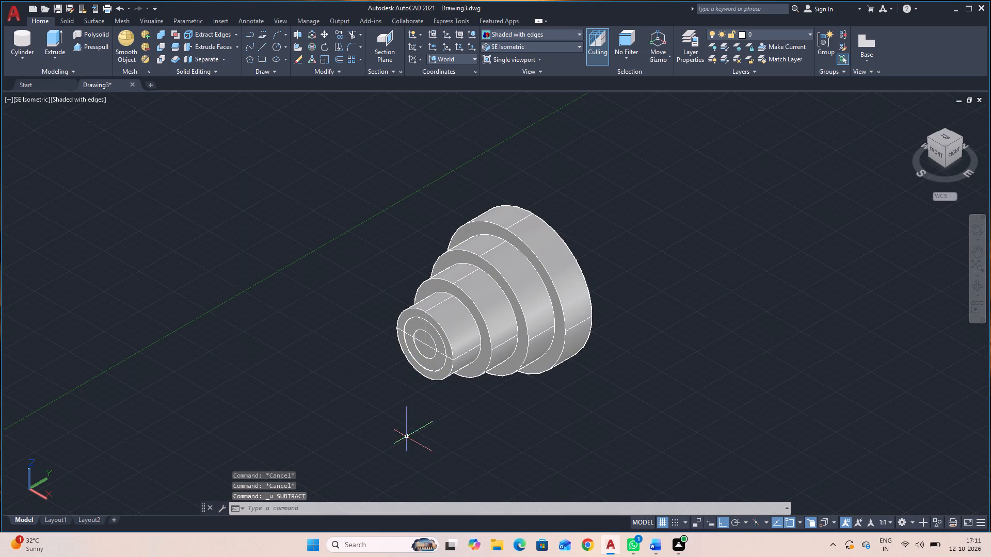
key(ctrl+z)
key(ctrl+z)
key(ctrl+z)
key(ctrl+z)
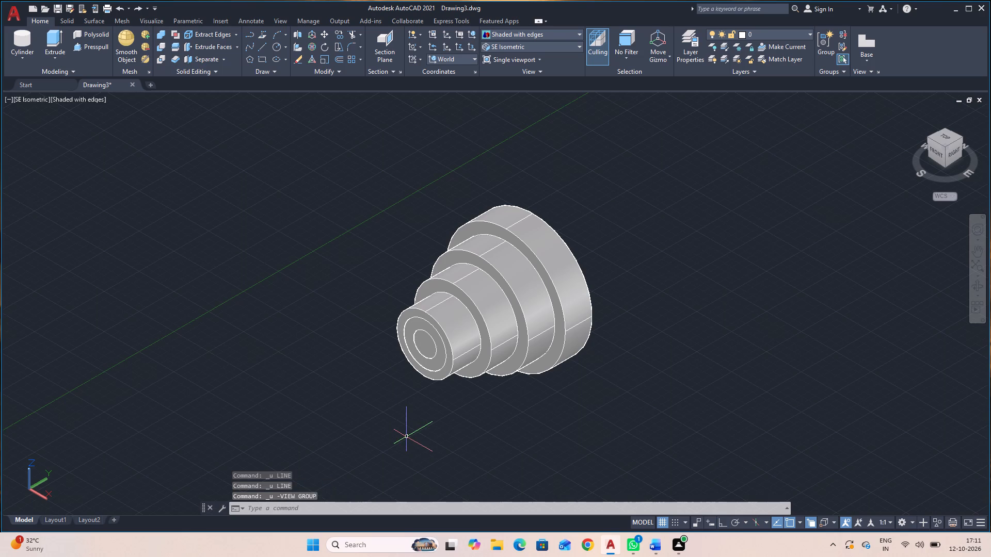
key(ctrl+z)
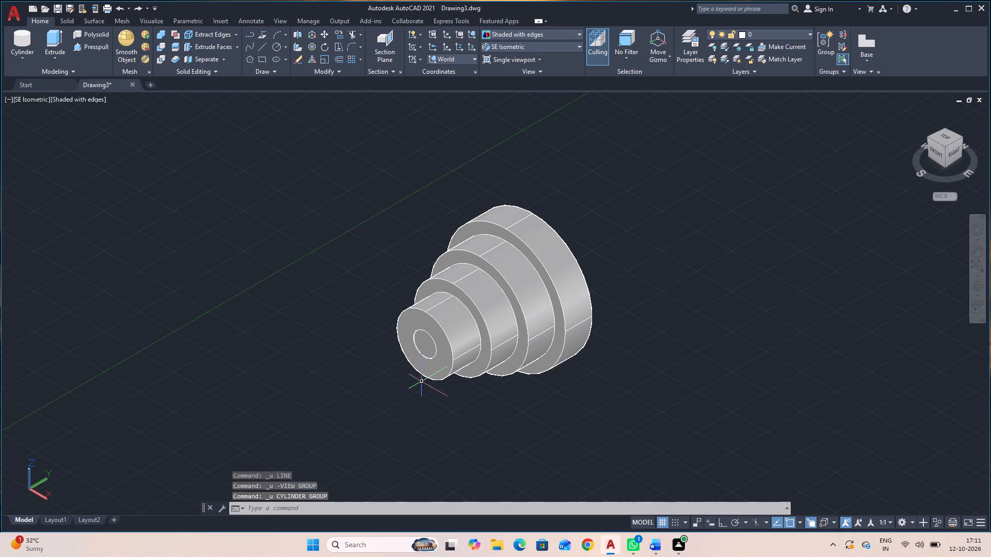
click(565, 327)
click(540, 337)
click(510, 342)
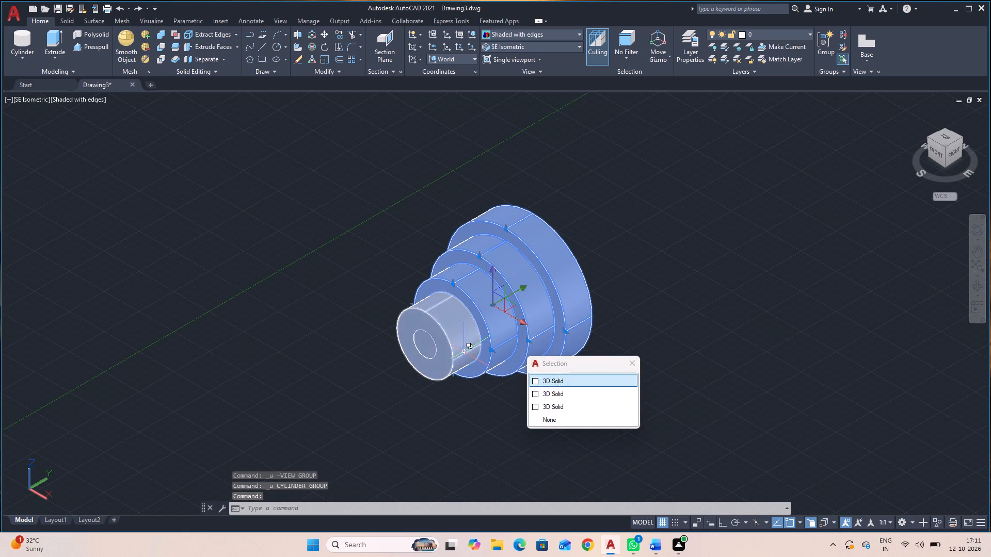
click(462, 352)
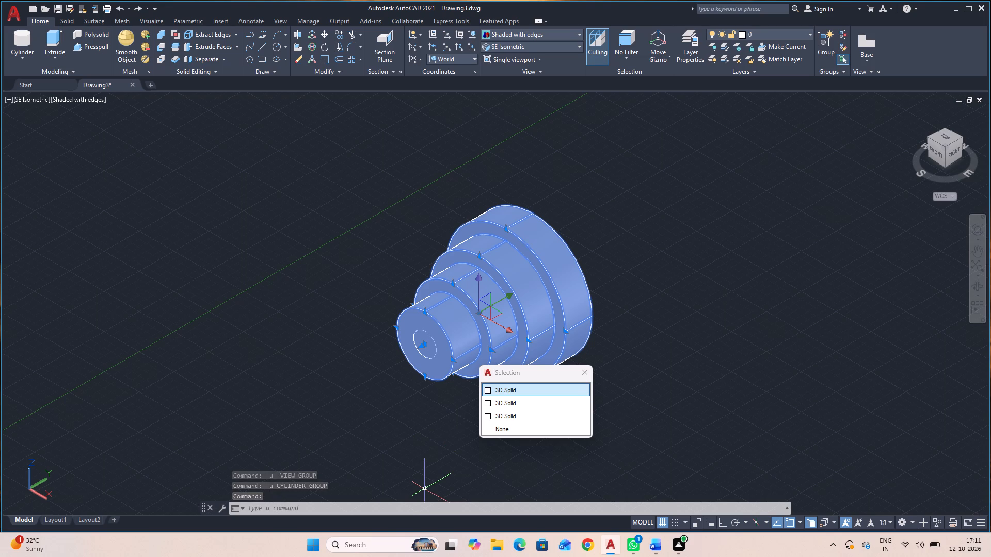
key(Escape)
Subtract the small central cylinder from the four stepped outer cylinders, resolving the overlapping pick to the central solid.
text(SU)
key(space)
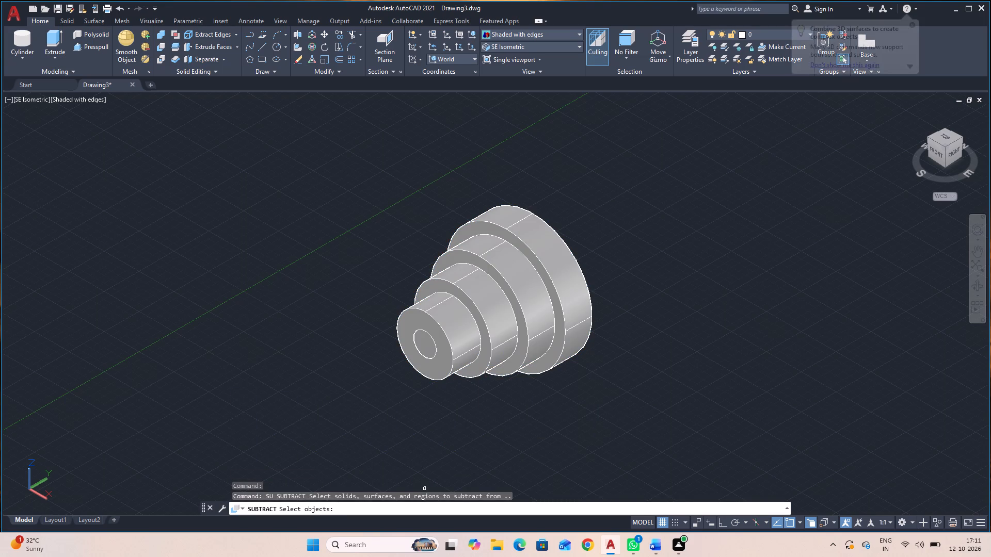
click(582, 306)
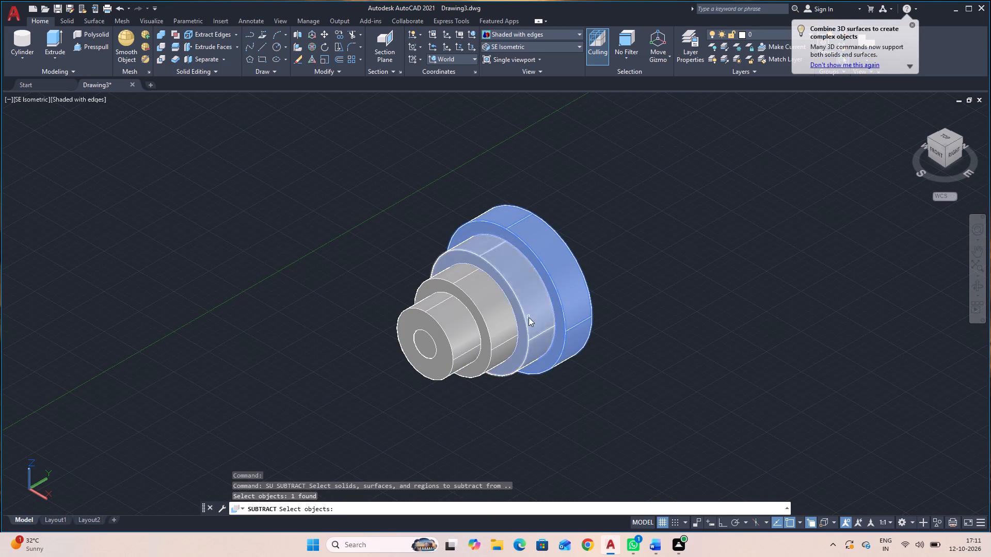
click(529, 317)
click(498, 331)
click(456, 343)
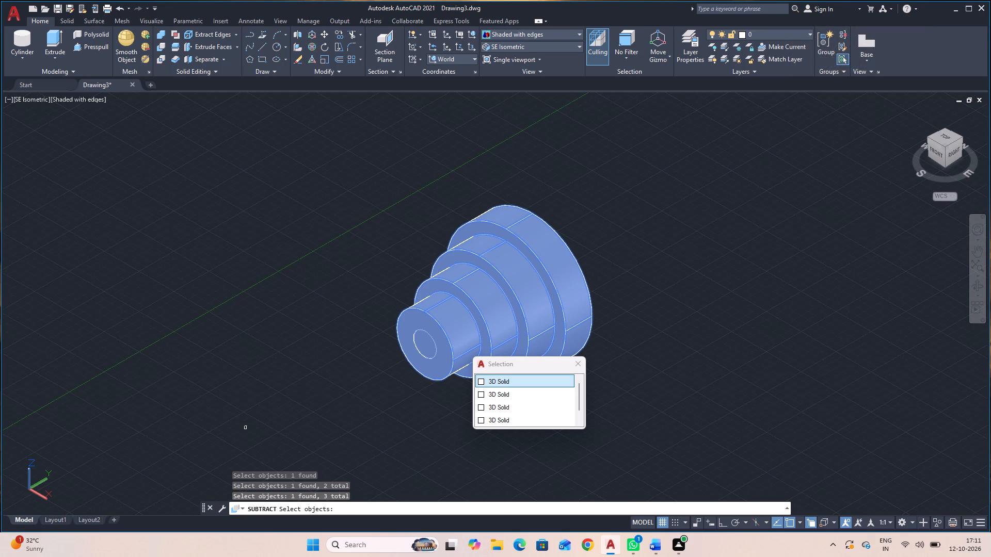
key(space)
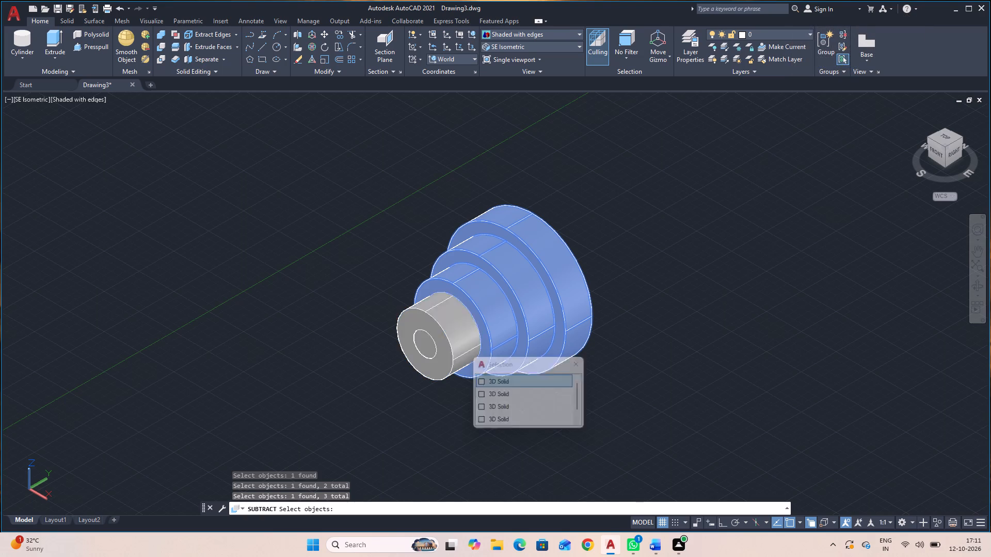
key(space)
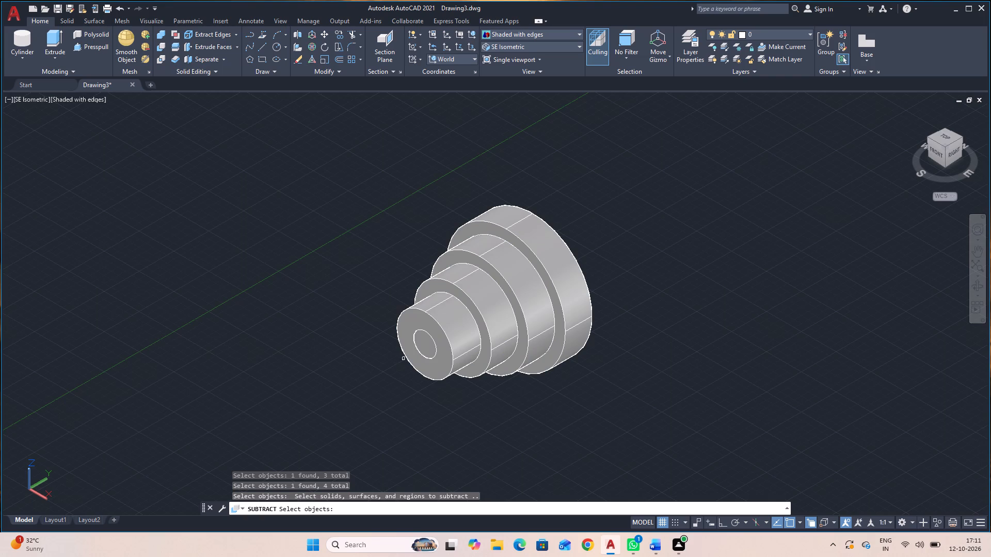
scroll(415, 350, up, 3)
click(440, 339)
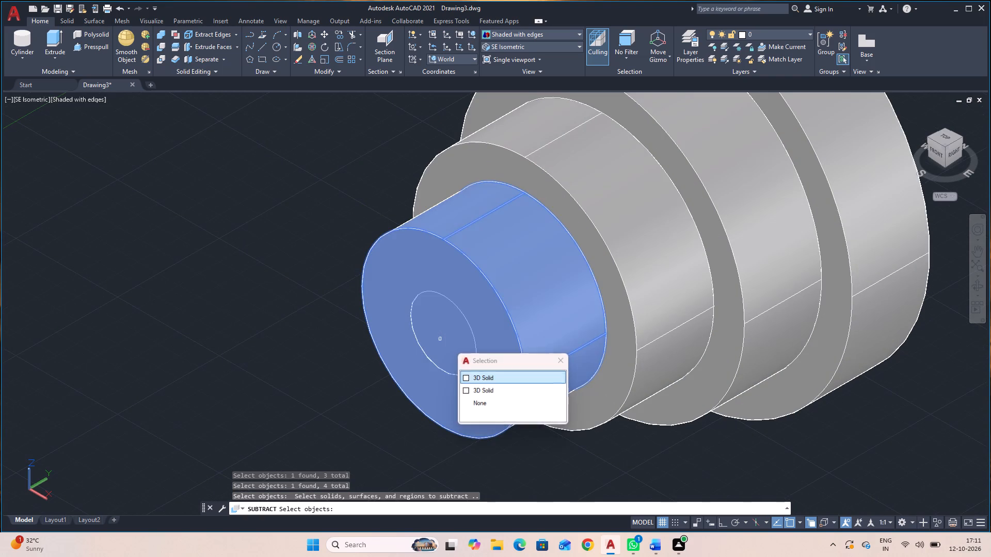
click(479, 392)
scroll(340, 423, down, 2)
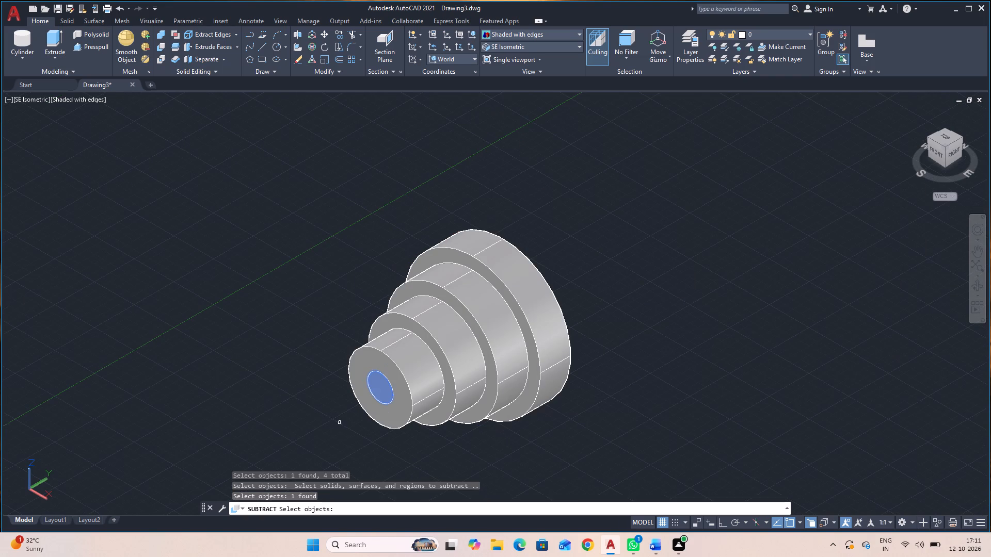
key(space)
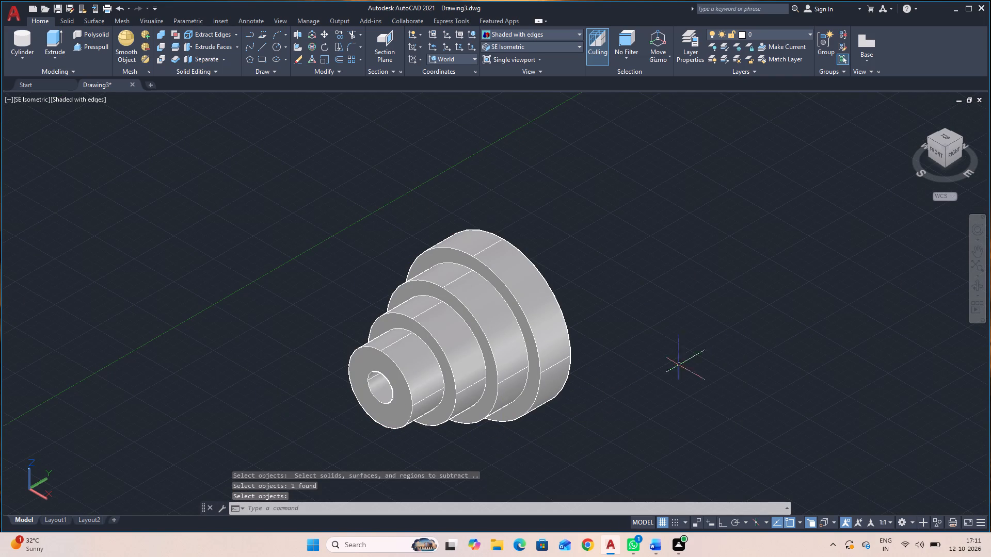
Examine the bored stepped part from the front, the back and an angle to check how deep the bore runs.
click(977, 284)
drag(657, 427, 661, 426)
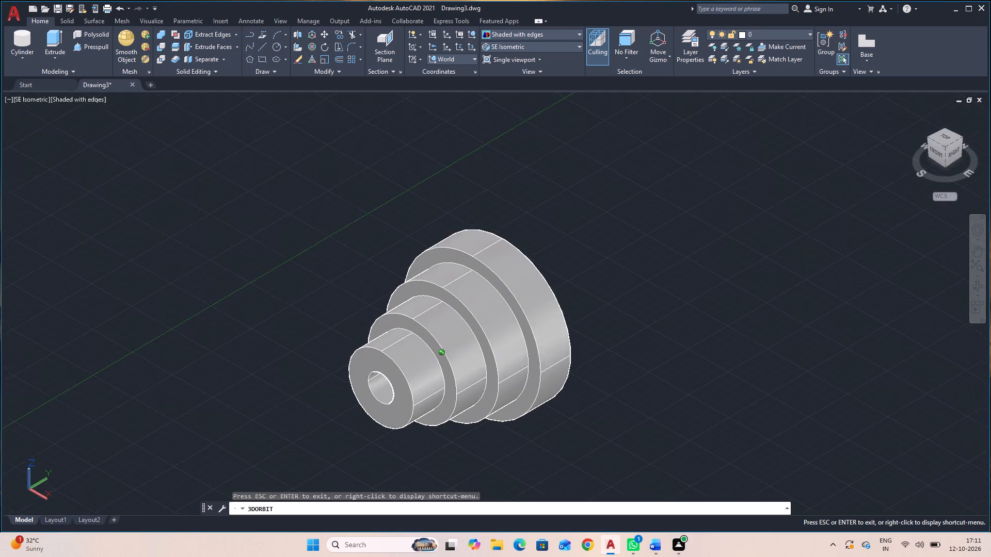
drag(661, 426, 444, 380)
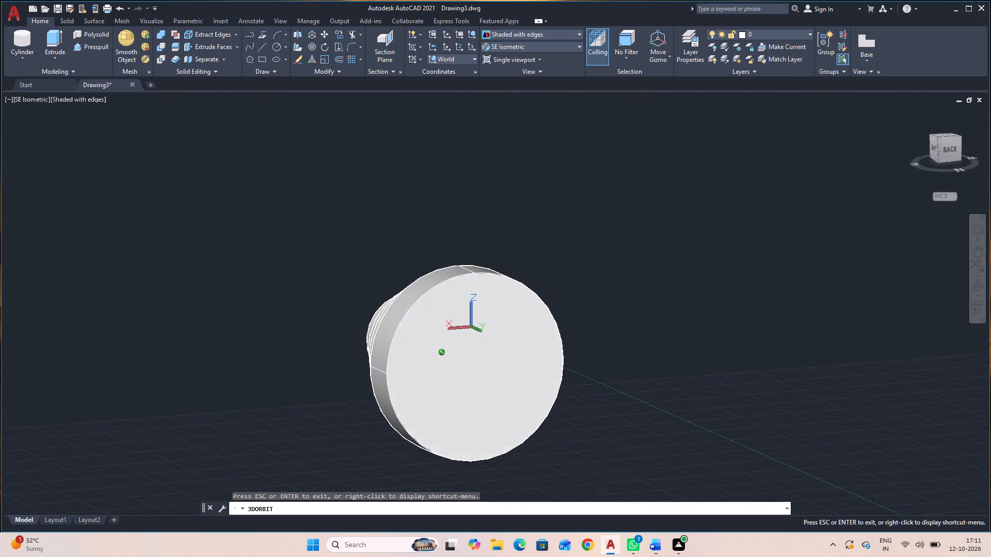
drag(444, 380, 693, 413)
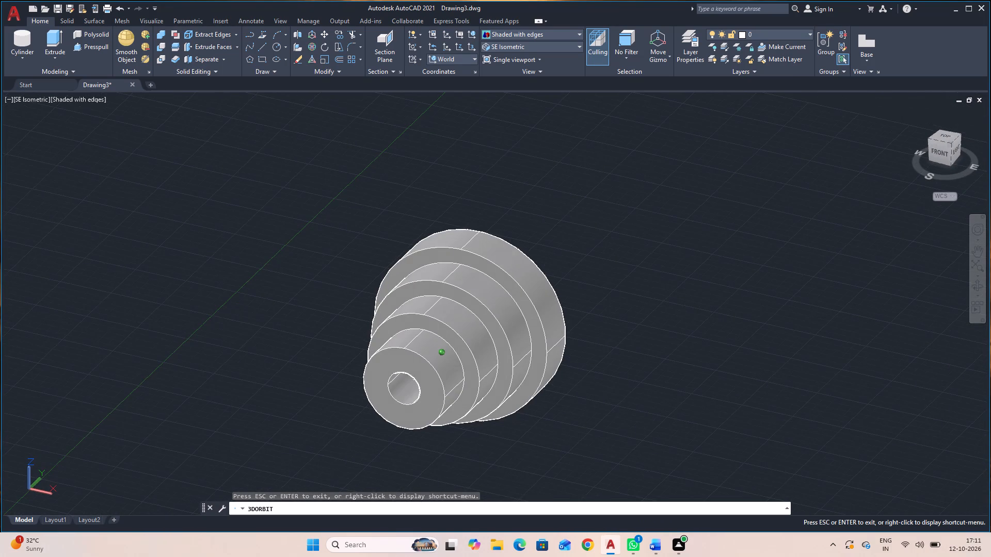
drag(693, 413, 733, 369)
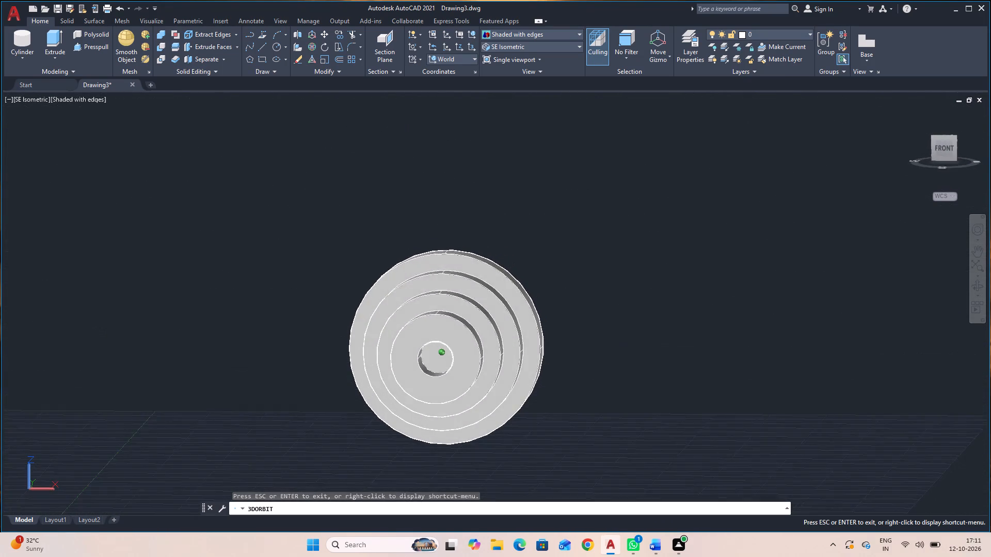
drag(733, 369, 736, 362)
drag(787, 368, 765, 408)
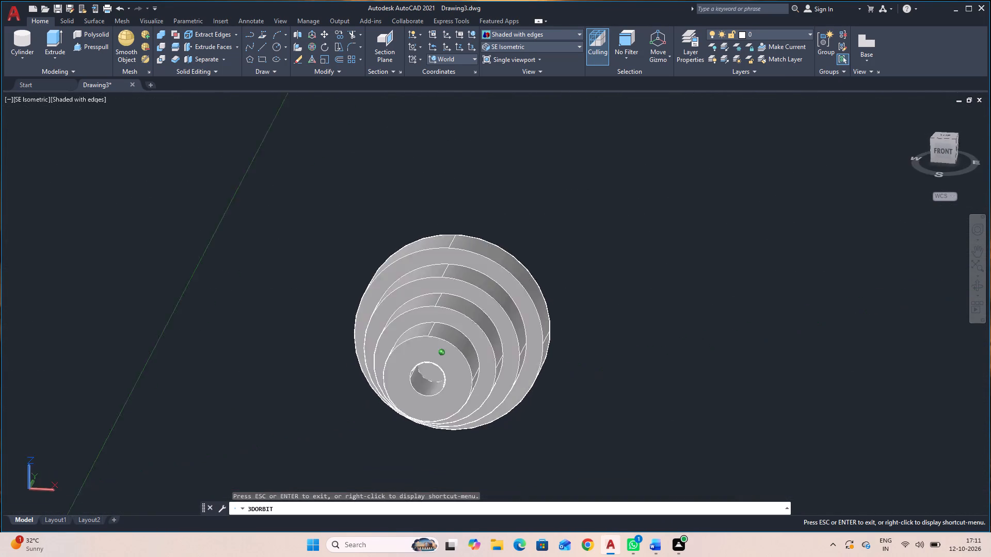
drag(765, 408, 711, 423)
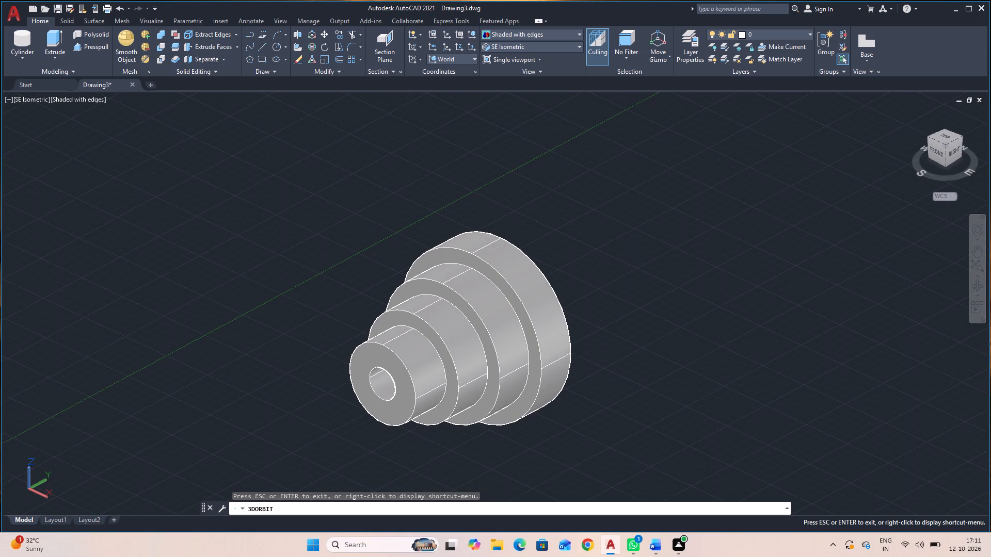
drag(765, 456, 827, 421)
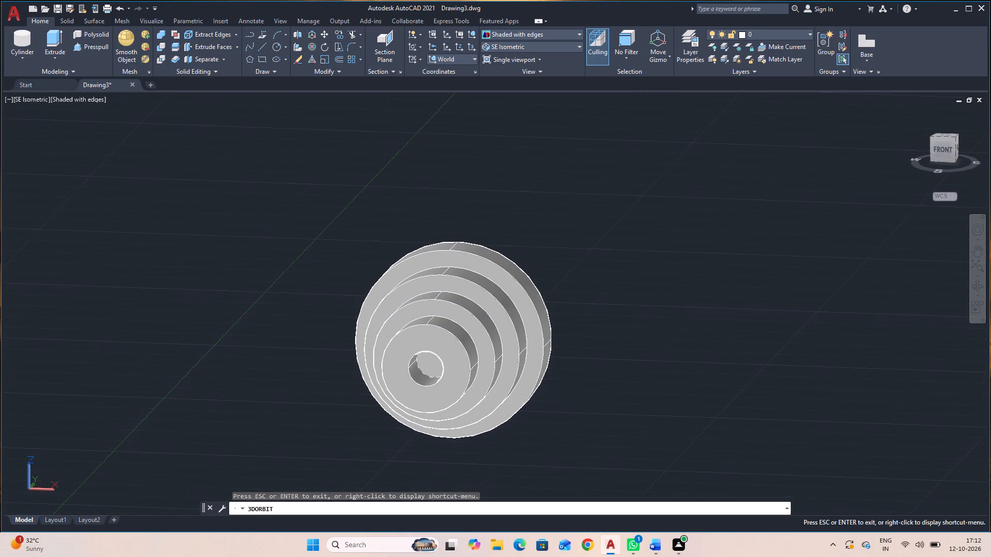
key(Escape)
Presspull the end face inside the central bore back through the part to deepen the hole.
click(94, 44)
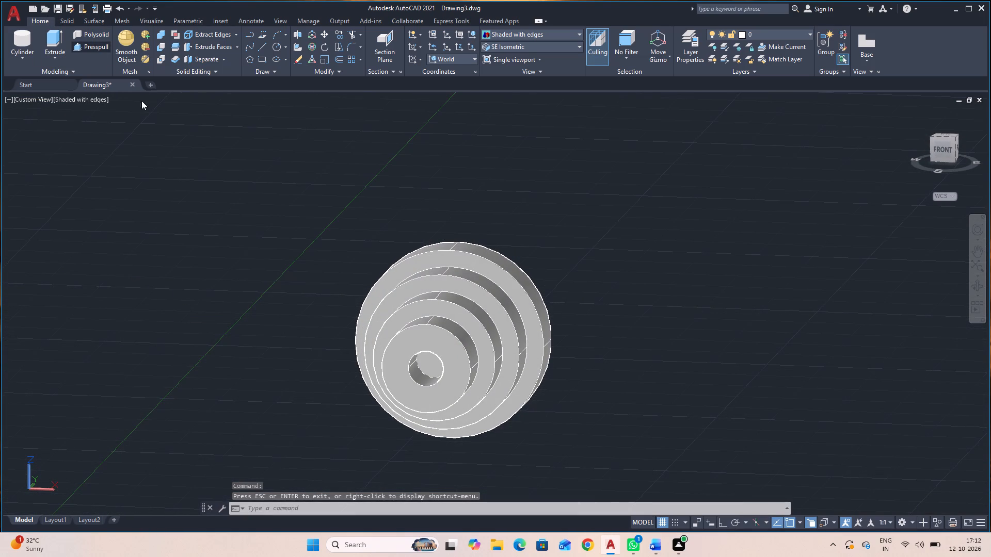
click(430, 365)
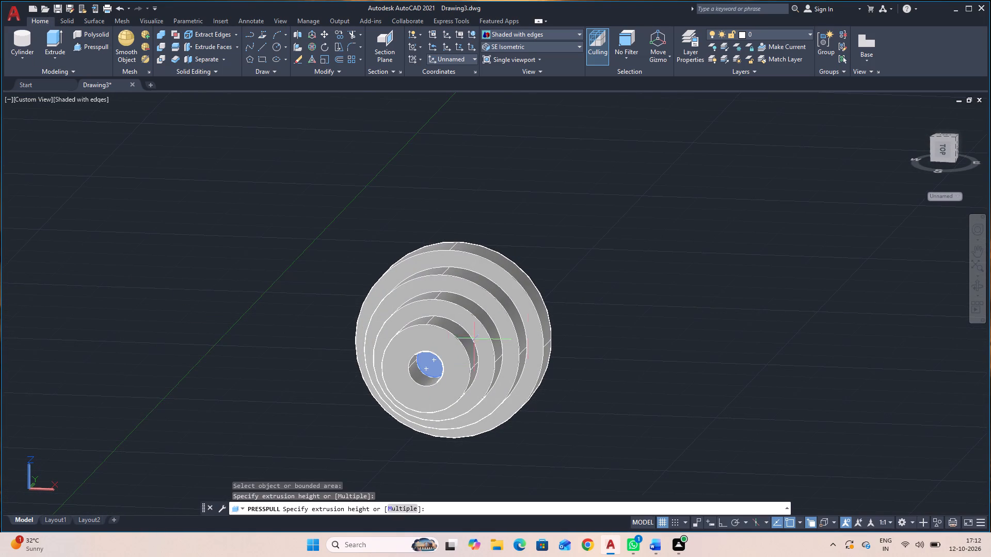
click(614, 268)
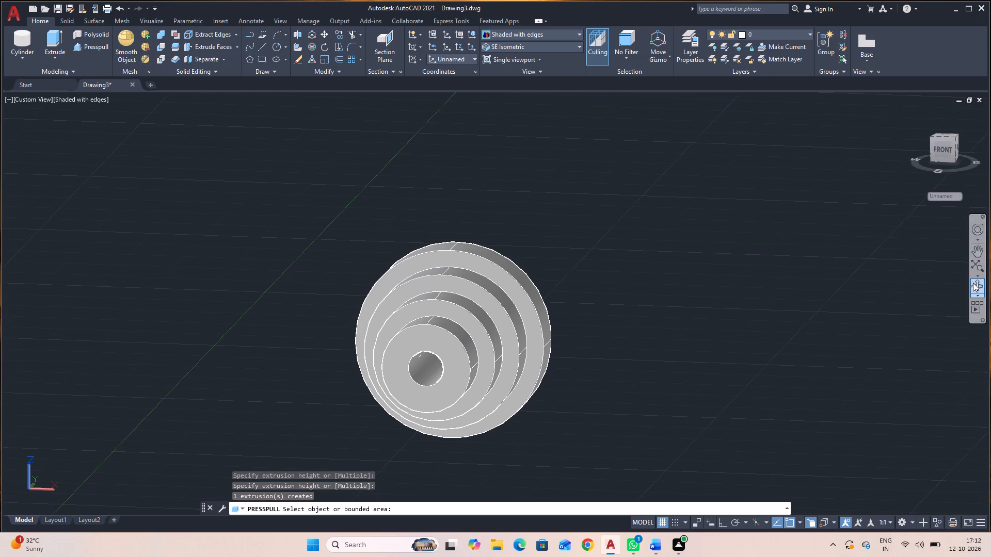
In the SE Isometric view with Ortho mode on, draw a horizontal line from the bore centre to the outer edge of the small front face.
click(973, 283)
drag(740, 417, 653, 447)
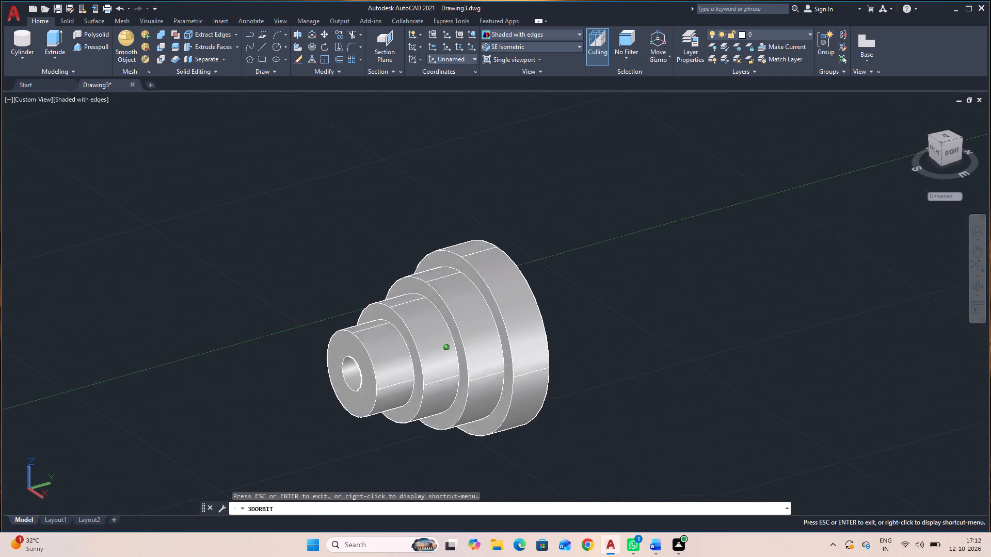
drag(653, 447, 644, 479)
key(Escape)
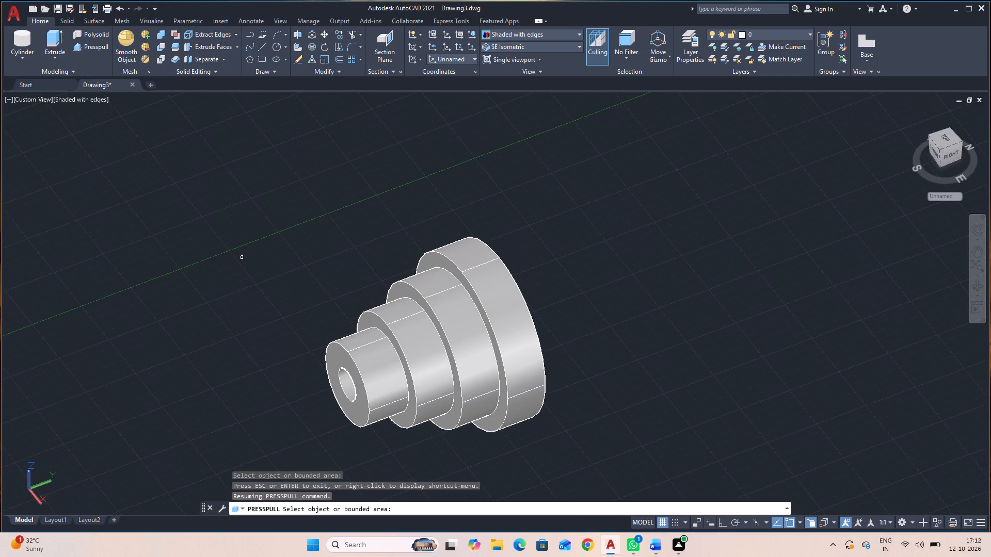
click(518, 42)
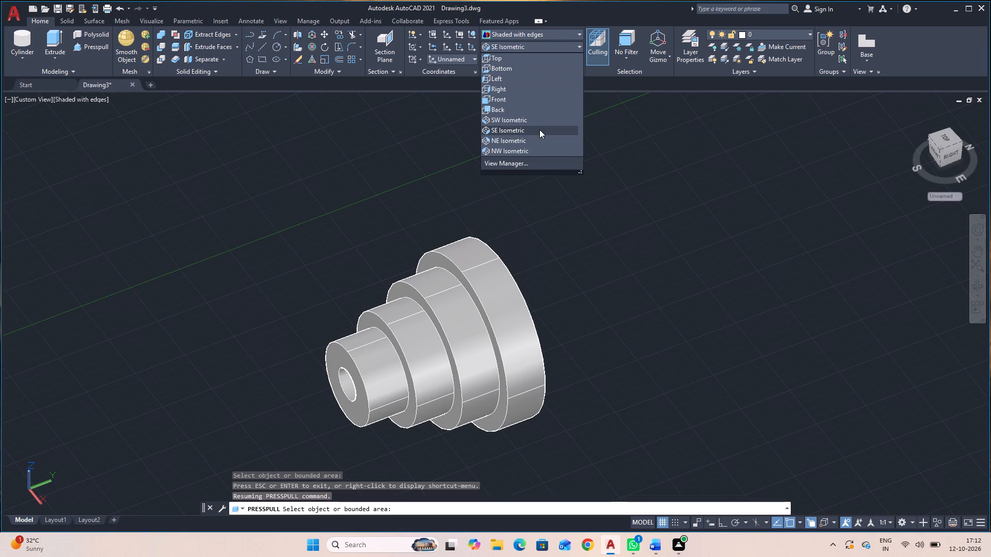
click(541, 133)
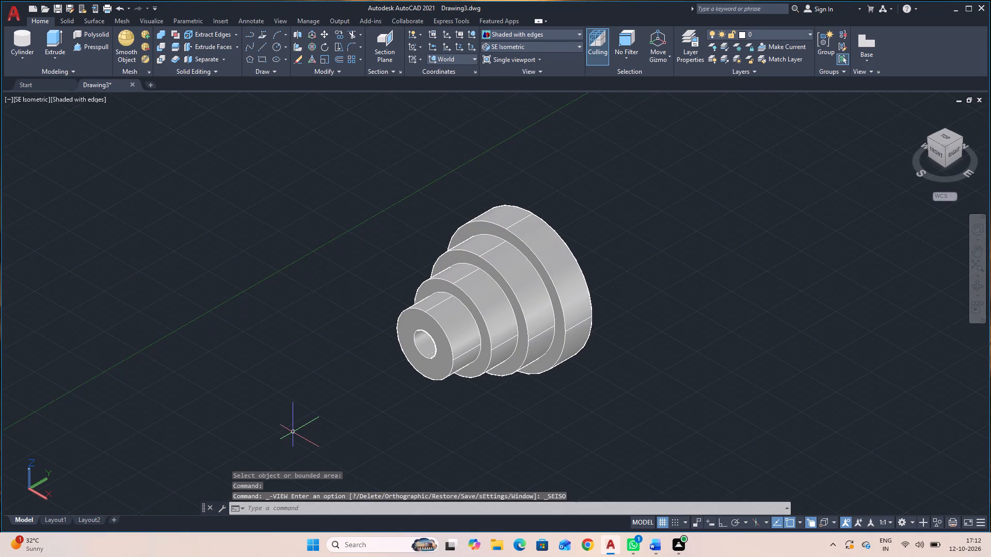
text(L)
key(space)
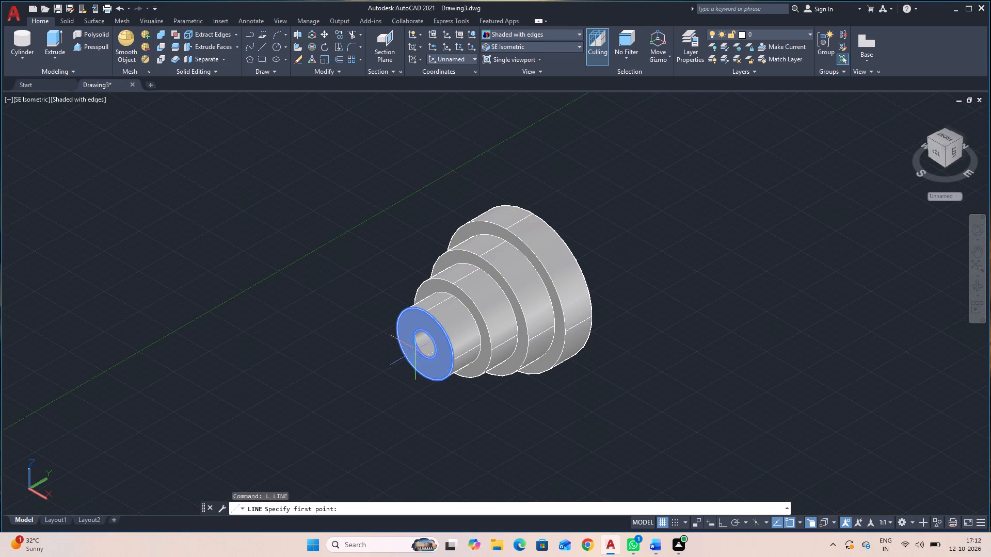
click(424, 345)
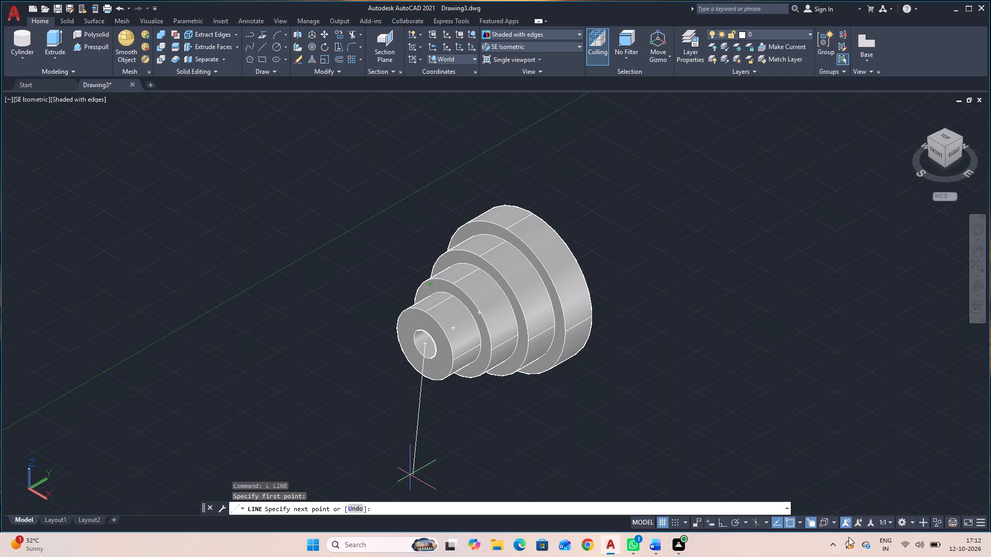
click(726, 523)
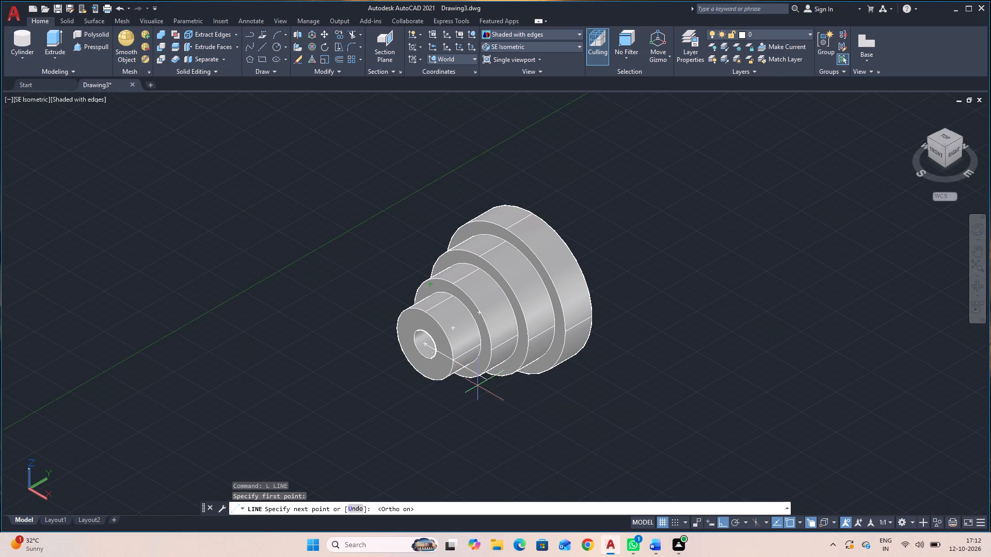
click(453, 363)
Continue the line chain sideways across each ring face and along the cylinder sides to the rear edge of the largest cylinder.
click(483, 345)
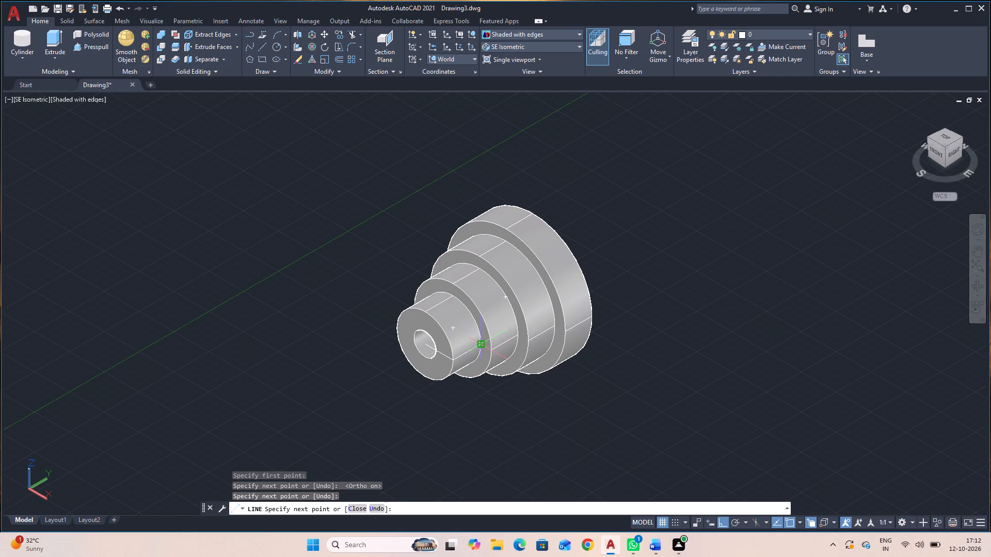
click(493, 352)
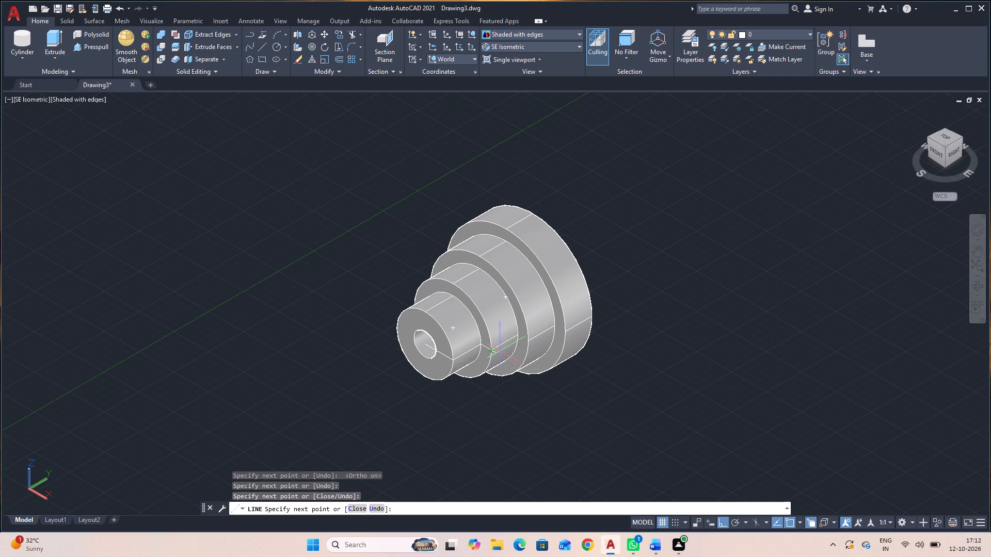
click(520, 336)
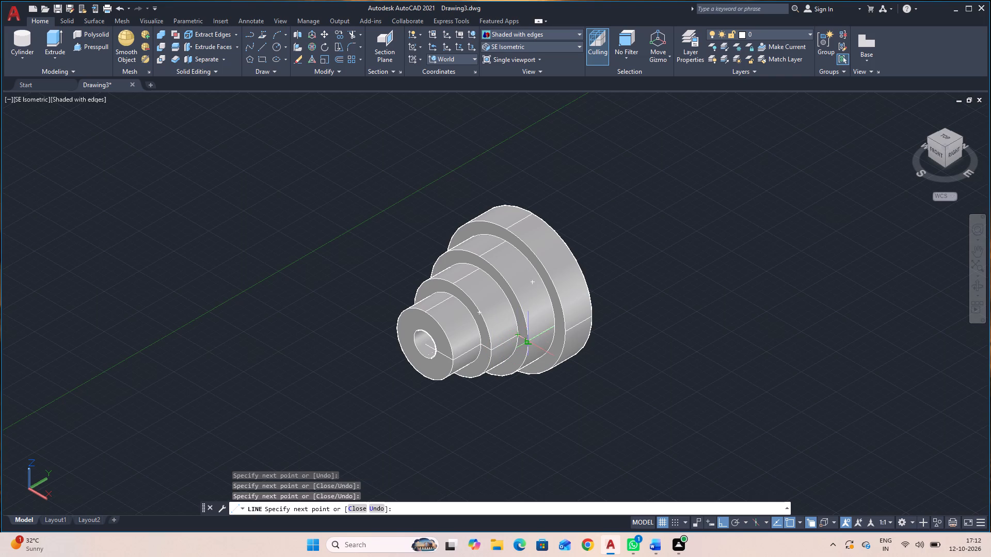
click(530, 343)
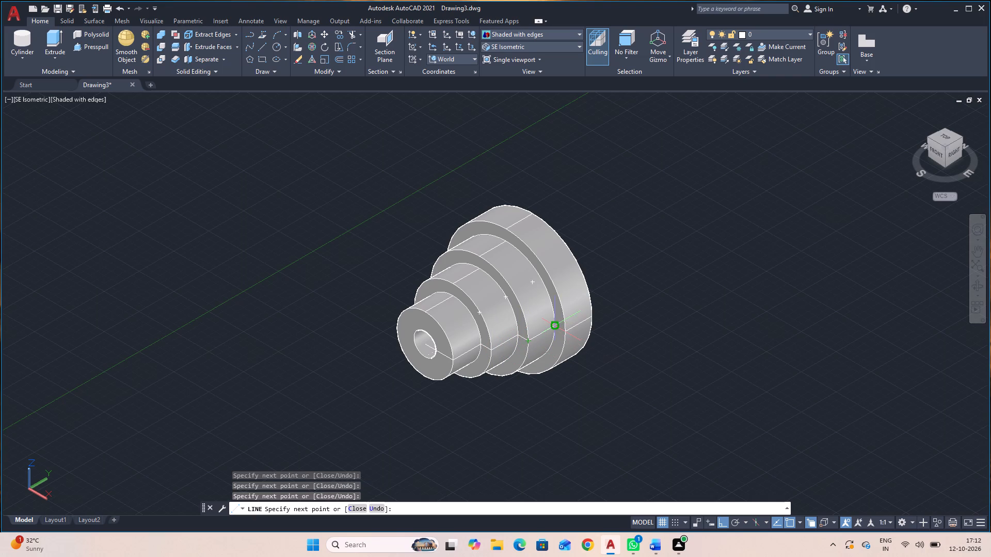
scroll(551, 322, up, 2)
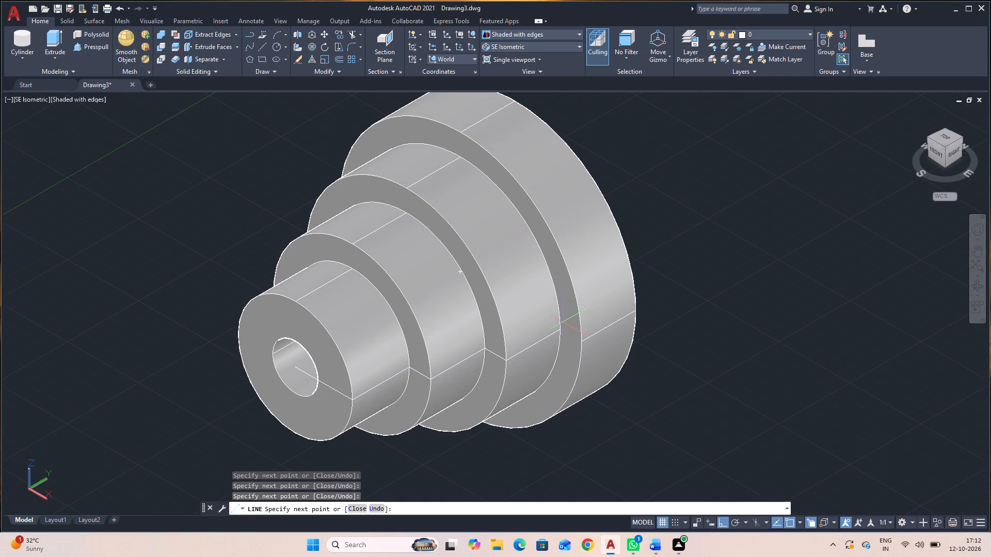
click(559, 328)
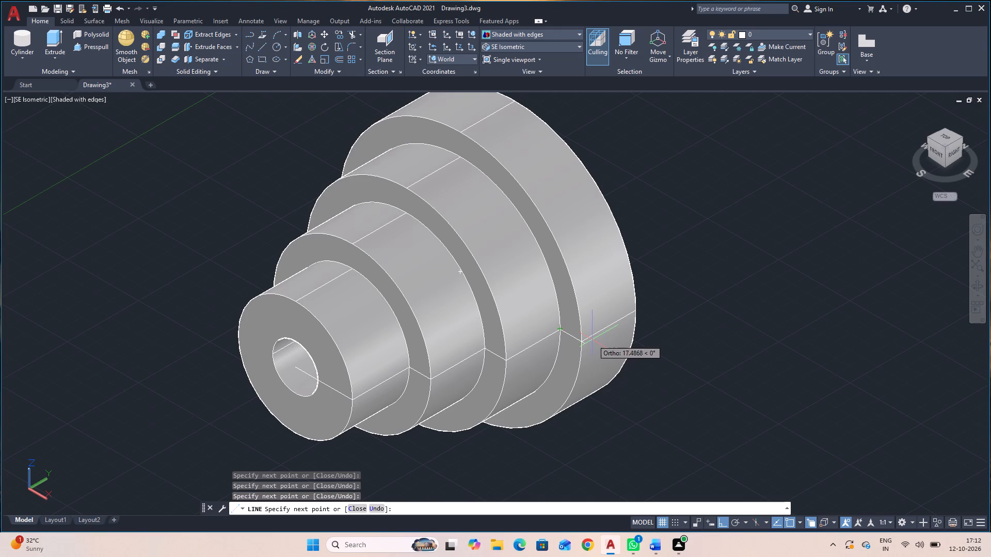
click(580, 338)
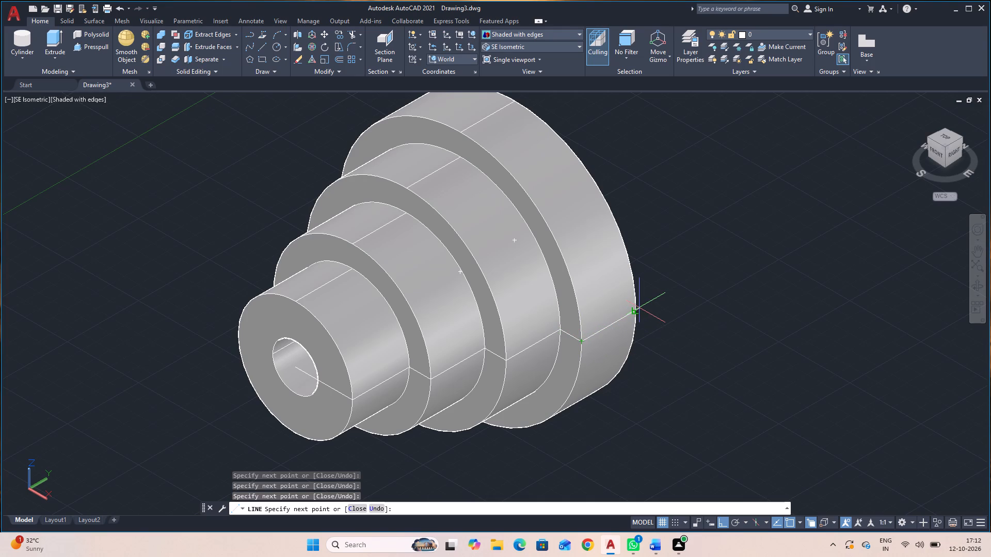
click(637, 308)
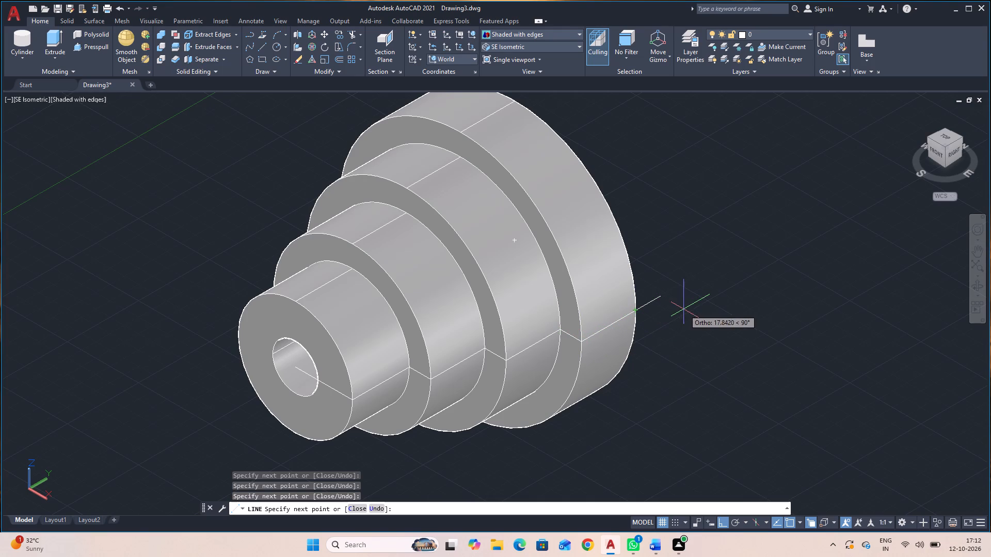
key(Escape)
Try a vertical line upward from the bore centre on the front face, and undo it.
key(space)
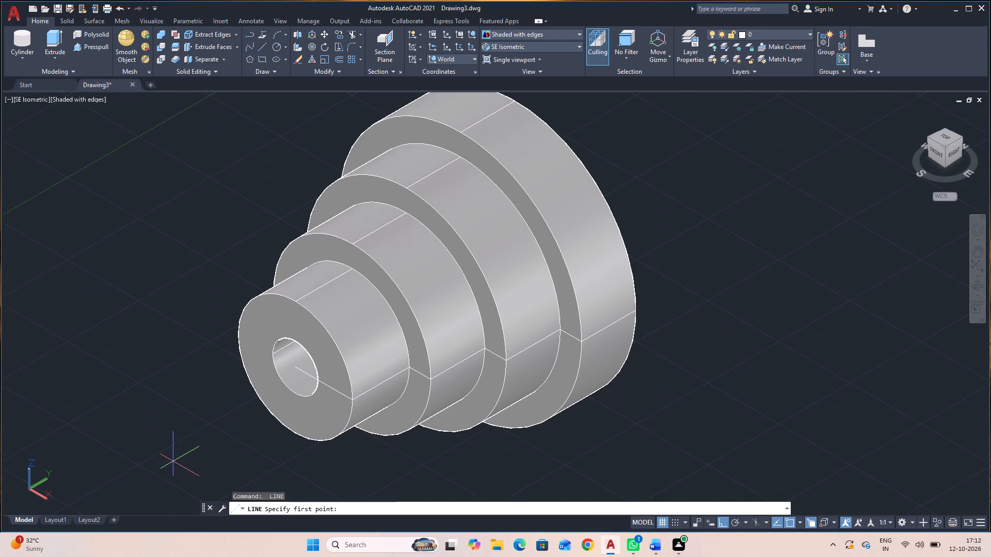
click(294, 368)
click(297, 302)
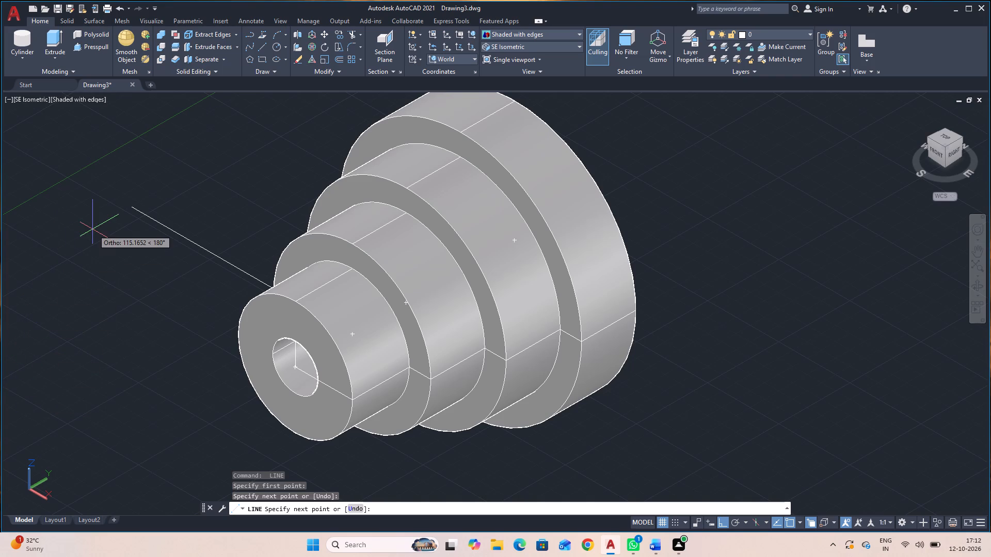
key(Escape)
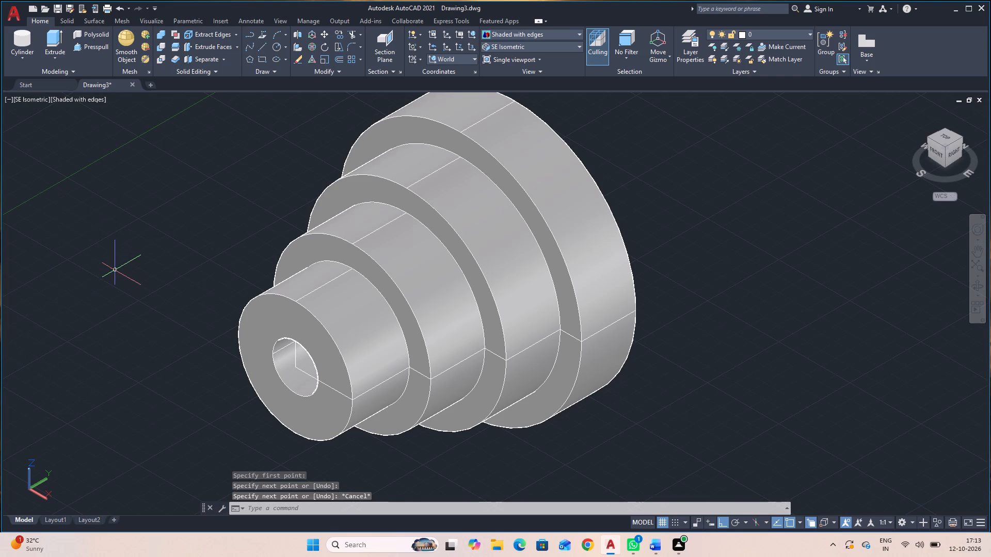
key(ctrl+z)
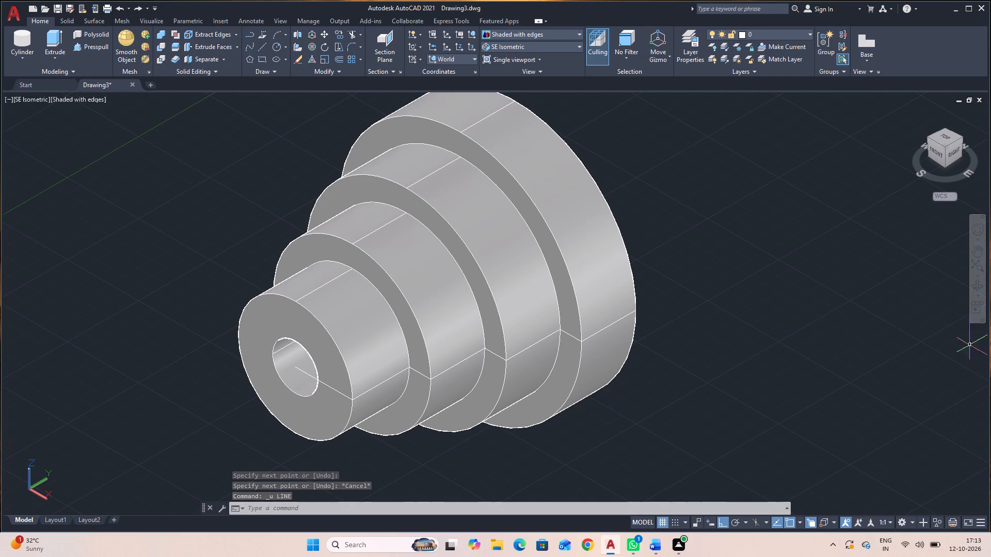
Draw a vertical line 40 units long from the bore centre upward on the small front face.
click(976, 282)
drag(669, 402, 716, 392)
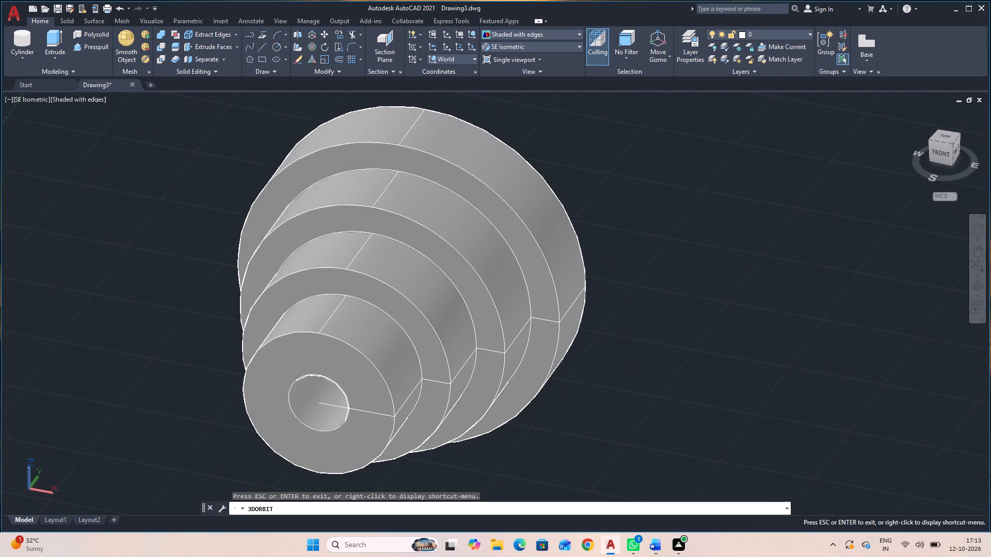
key(Escape)
text(L)
key(space)
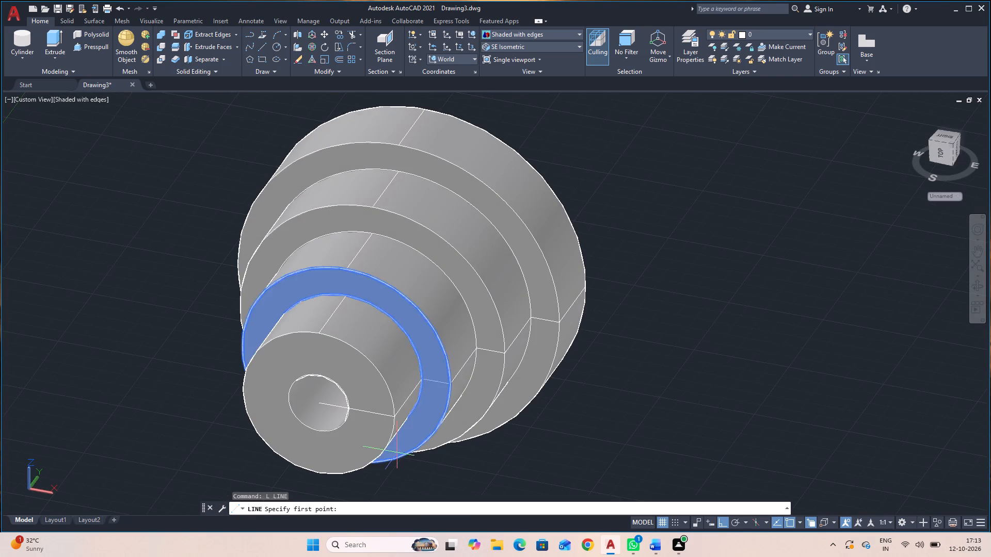
click(318, 404)
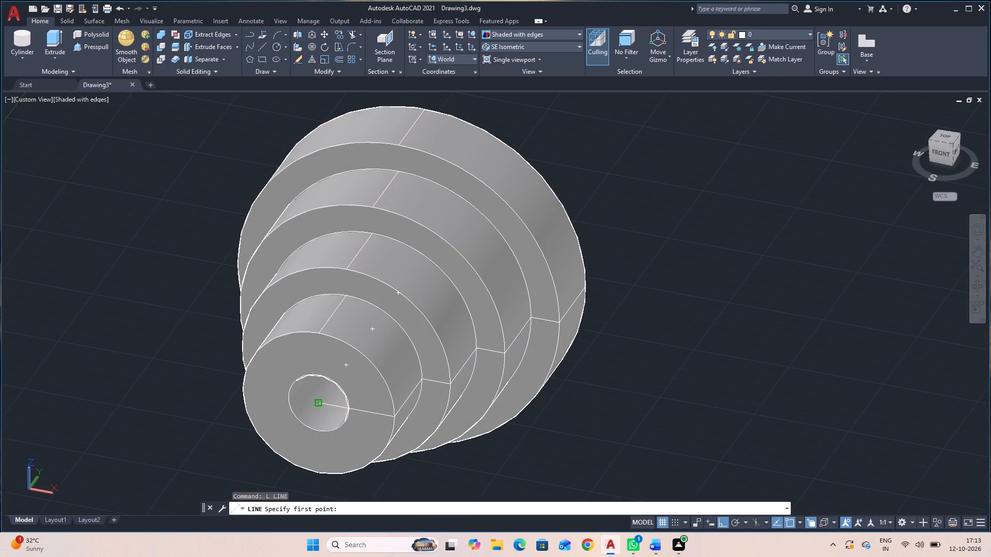
click(319, 334)
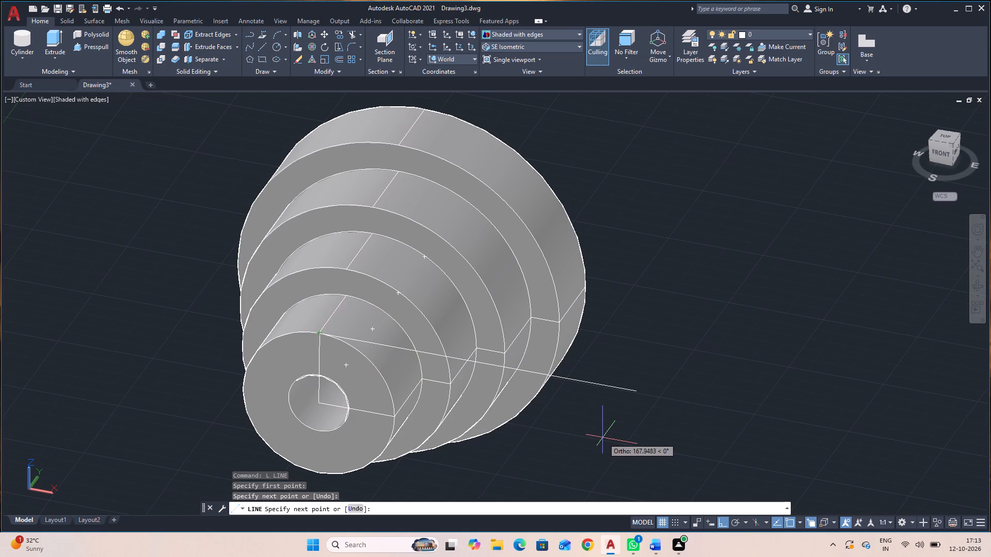
key(ctrl+z)
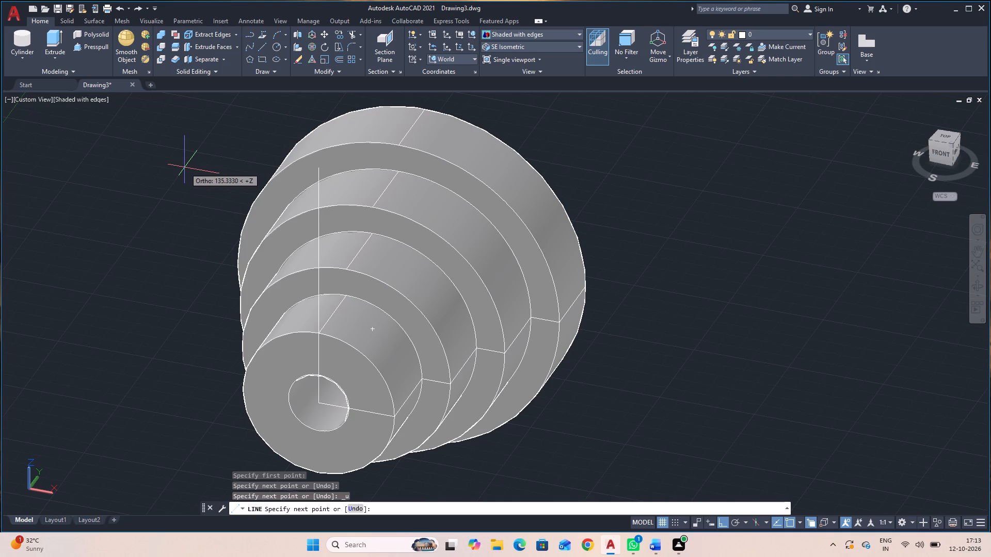
text(40)
key(Return)
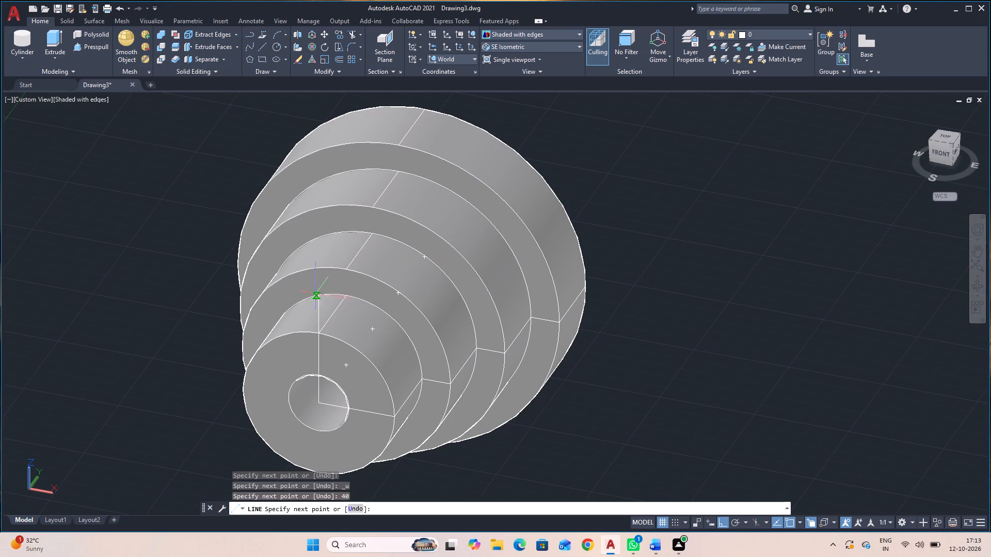
Continue the line chain up each ring face and along the tops of the cylinders to the rear edge of the largest cylinder.
click(346, 294)
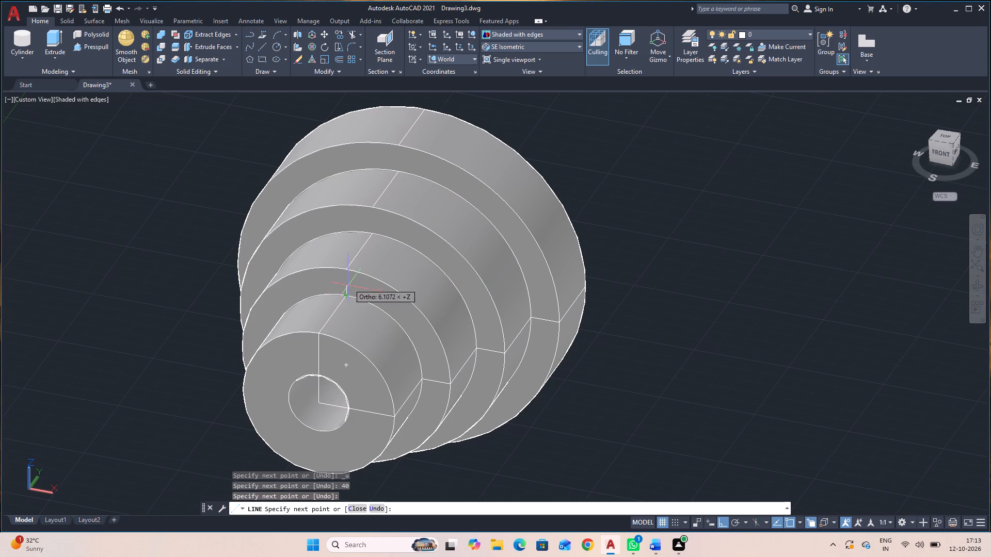
click(346, 271)
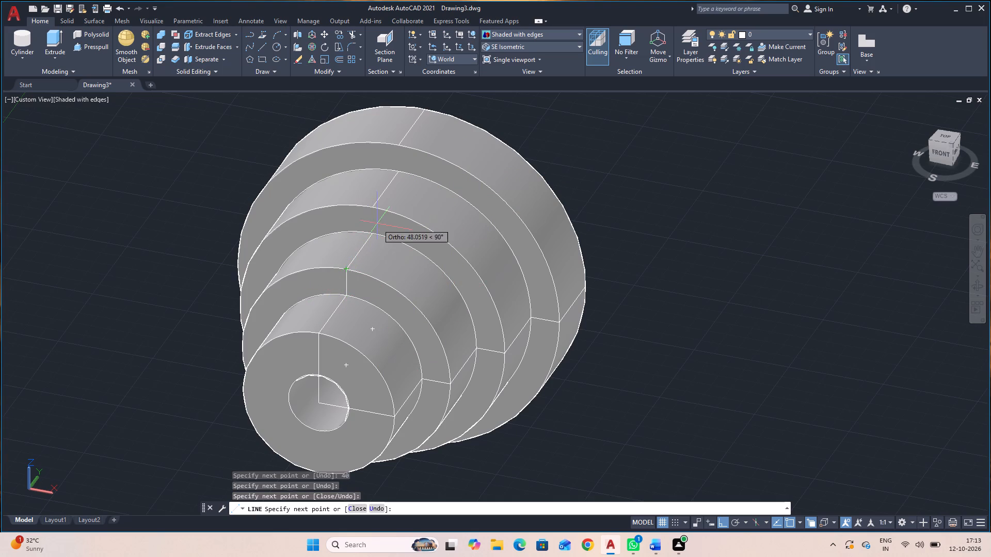
click(371, 231)
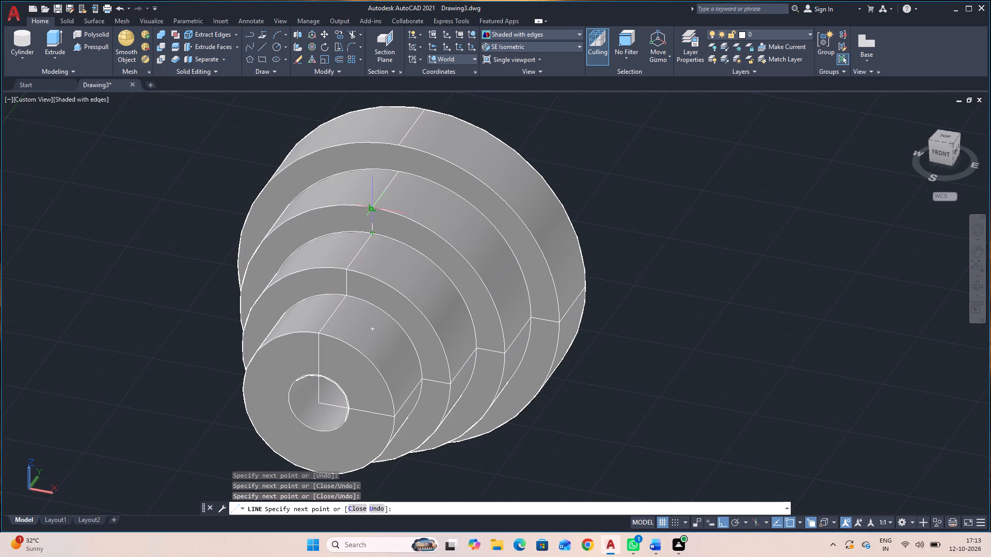
click(371, 208)
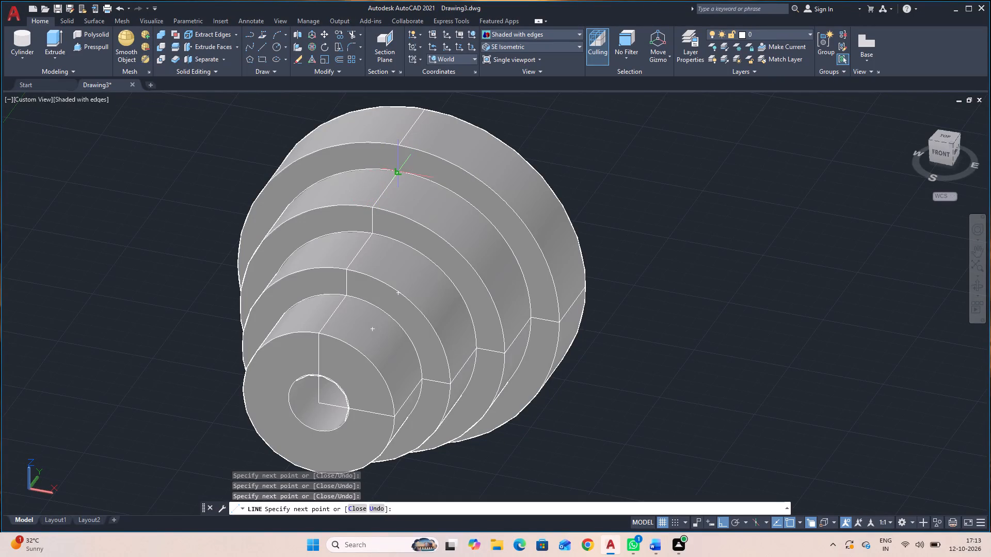
click(398, 170)
click(399, 146)
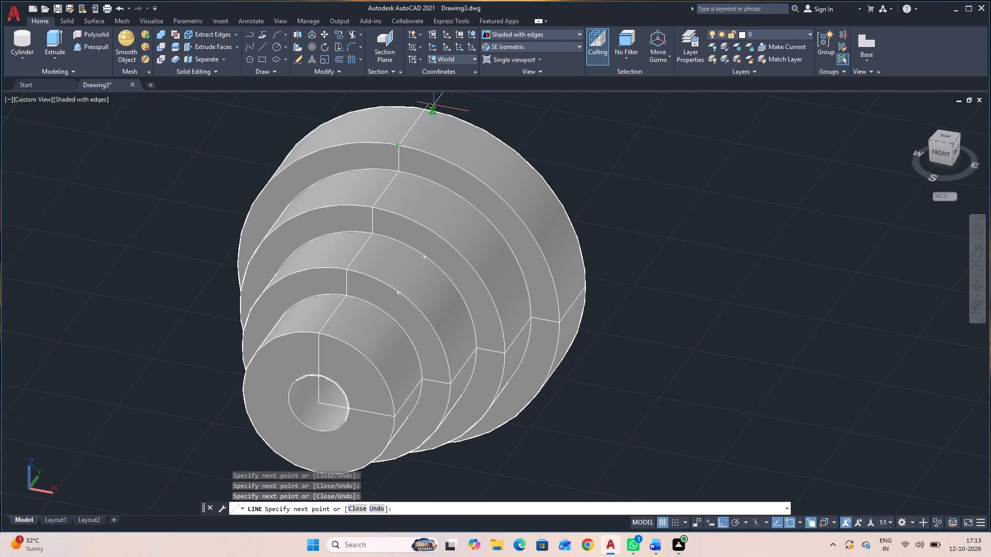
click(428, 110)
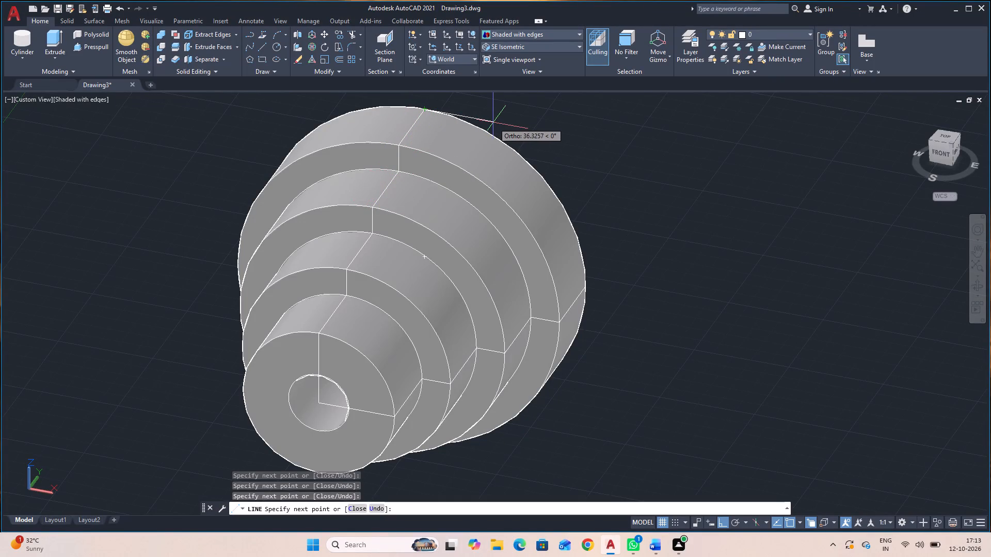
key(Escape)
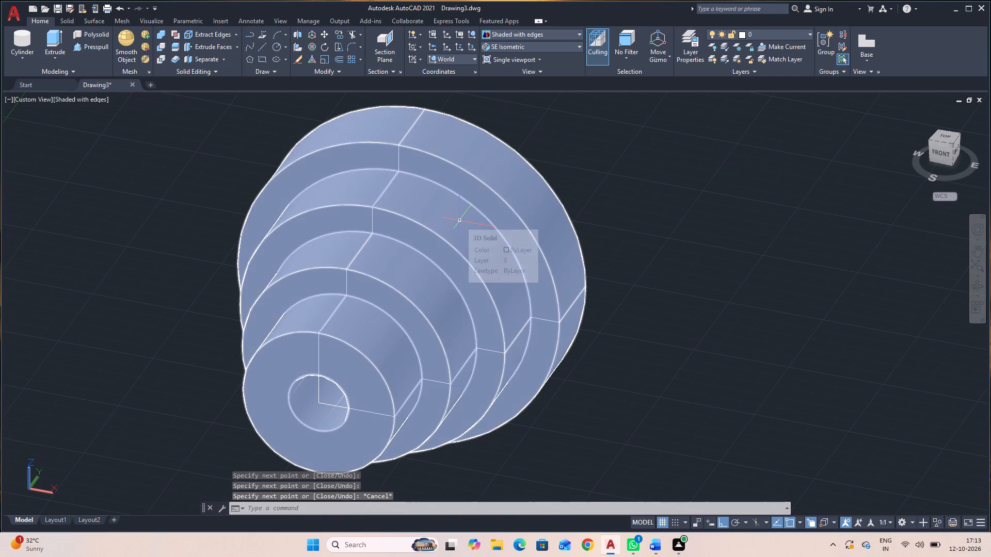
Presspull the quarter area between the two lines on the front face backward to cut it out of the smallest cylinder.
click(91, 46)
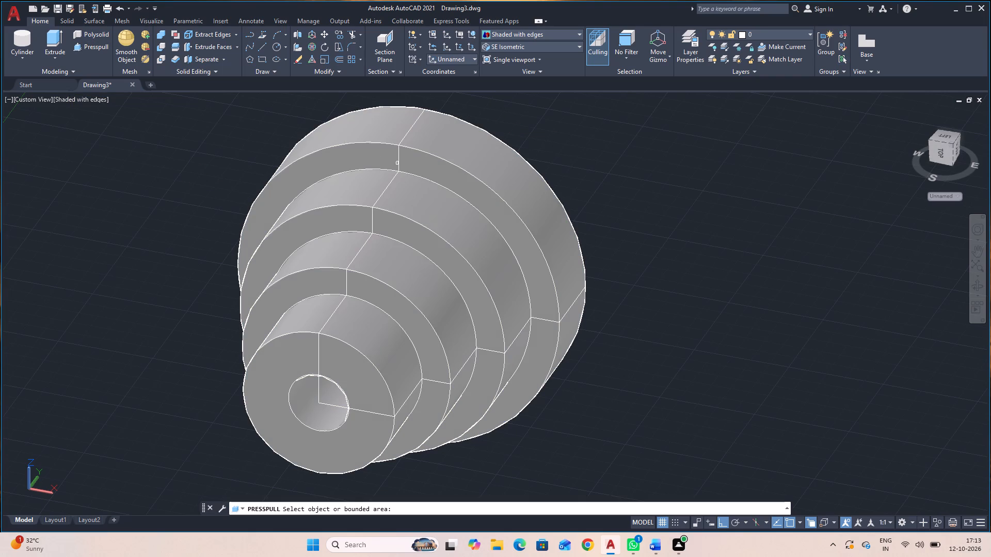
click(362, 385)
click(545, 151)
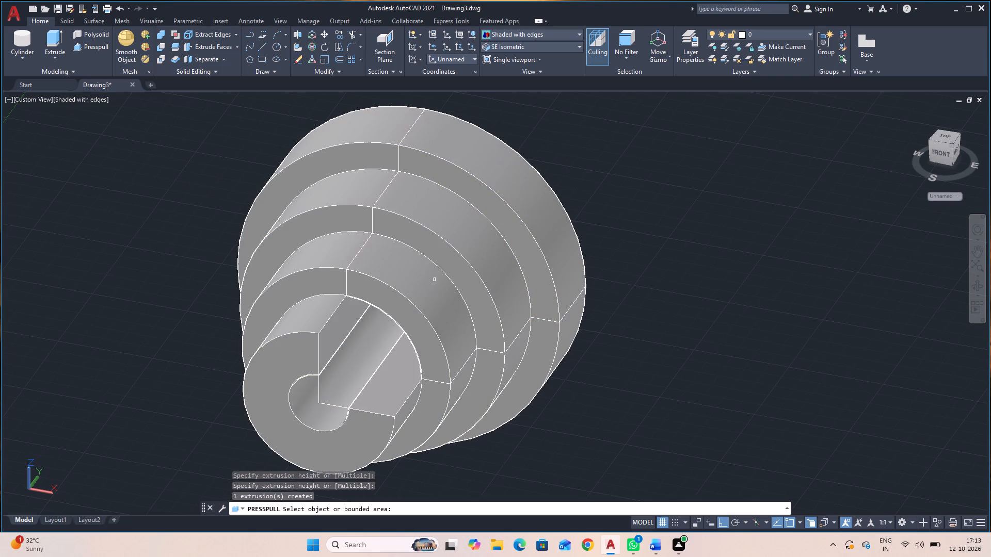
Presspull the marked quarter areas on the three larger stepped cylinders backward to cut them away through the rear.
click(408, 319)
click(568, 128)
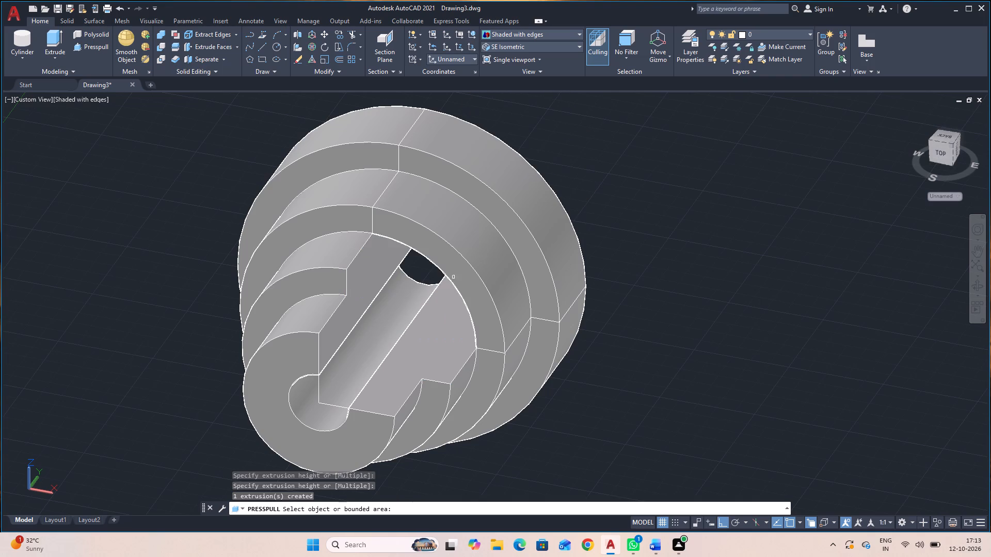
click(458, 274)
click(548, 151)
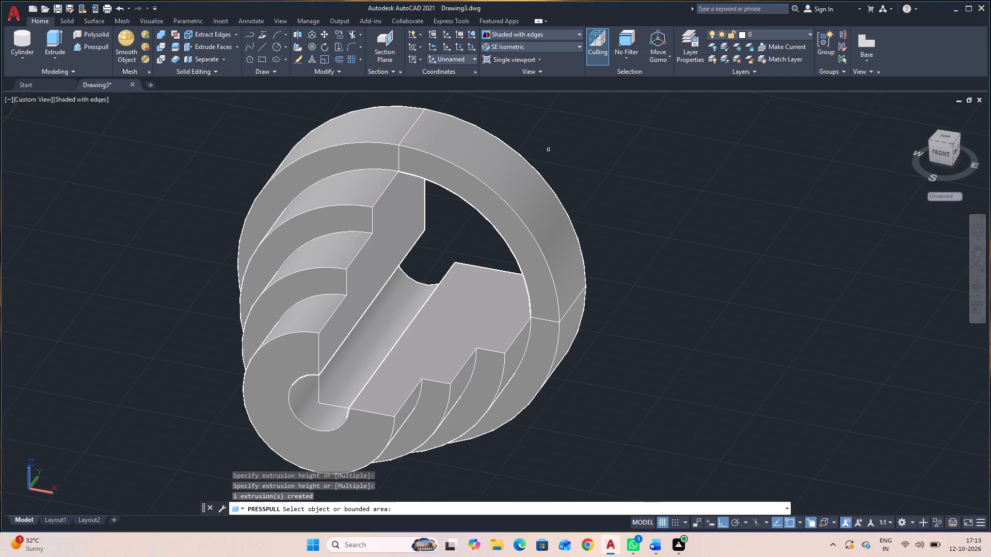
click(513, 230)
click(567, 172)
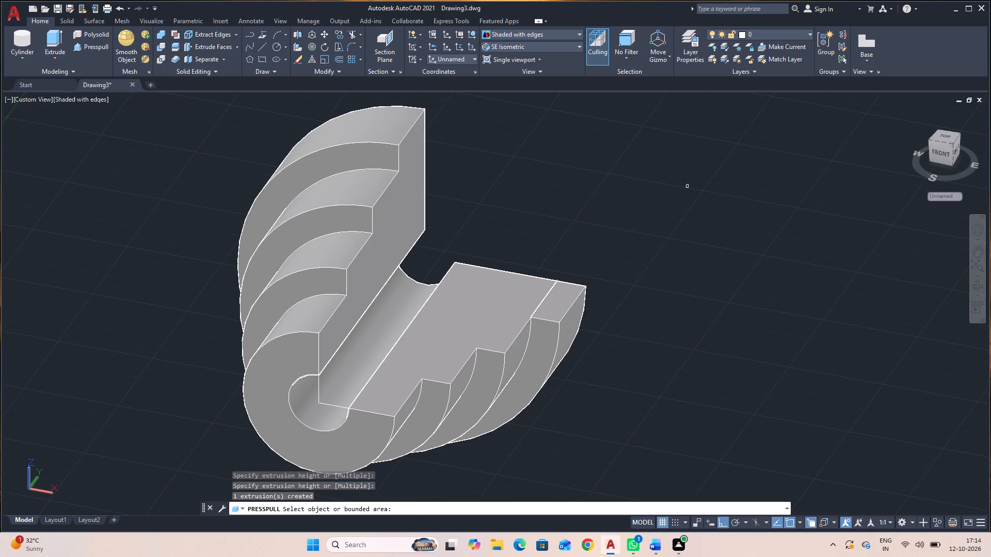
key(Escape)
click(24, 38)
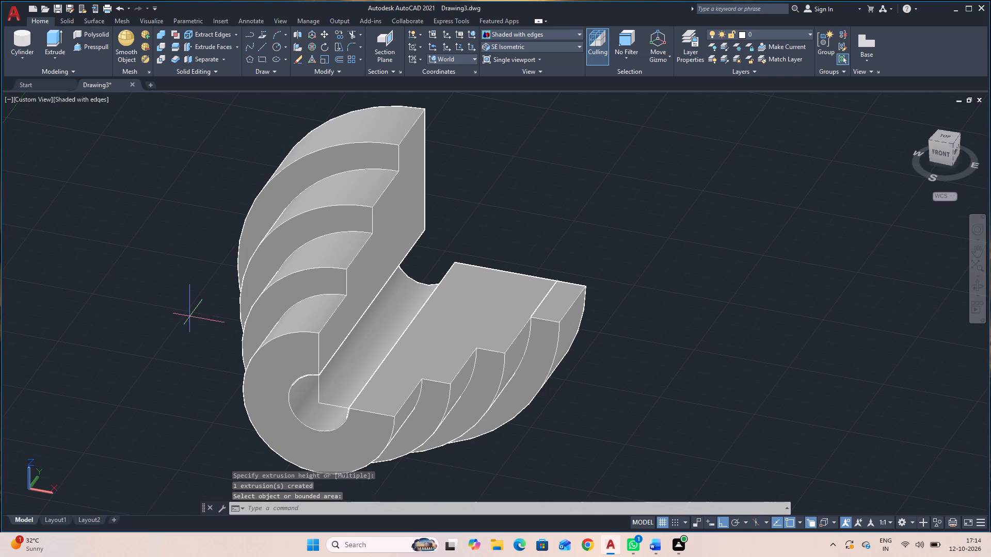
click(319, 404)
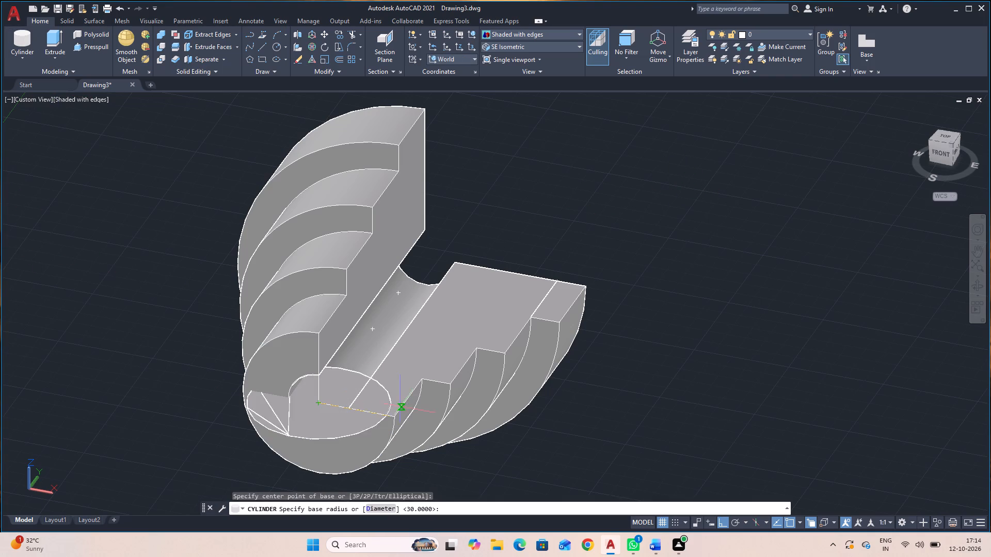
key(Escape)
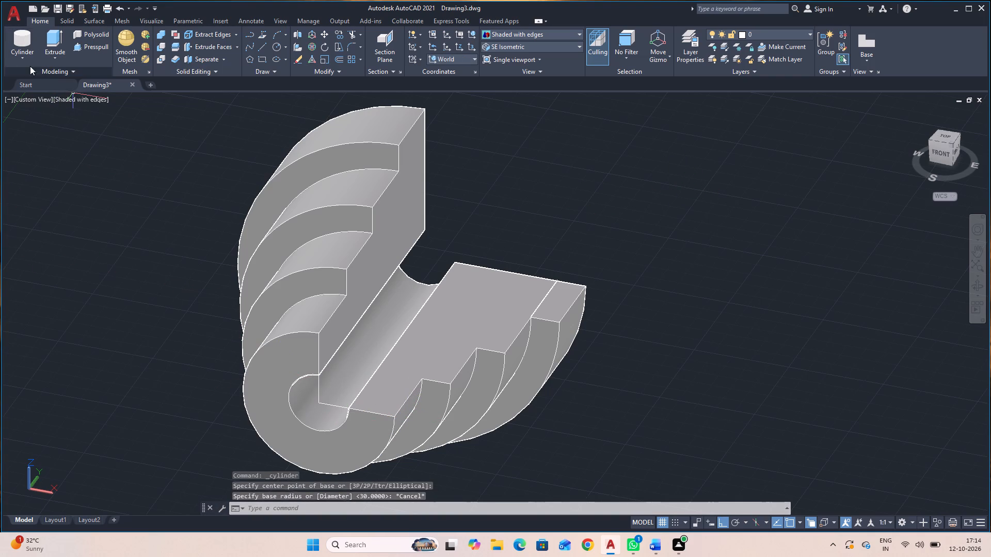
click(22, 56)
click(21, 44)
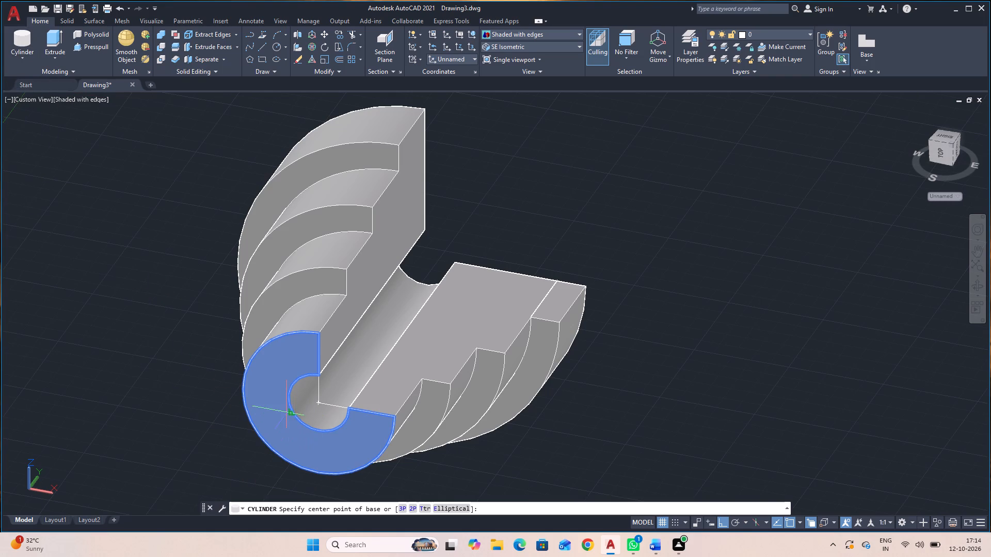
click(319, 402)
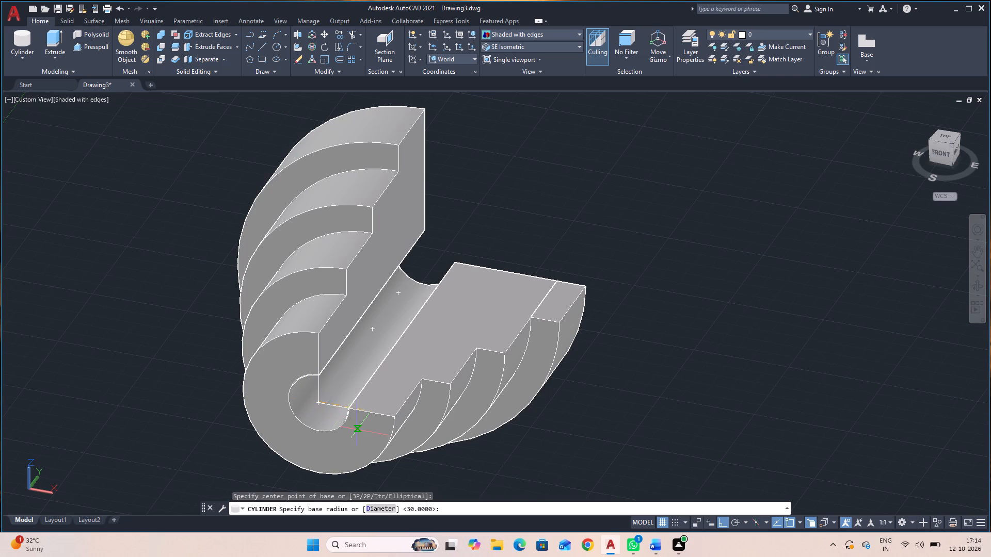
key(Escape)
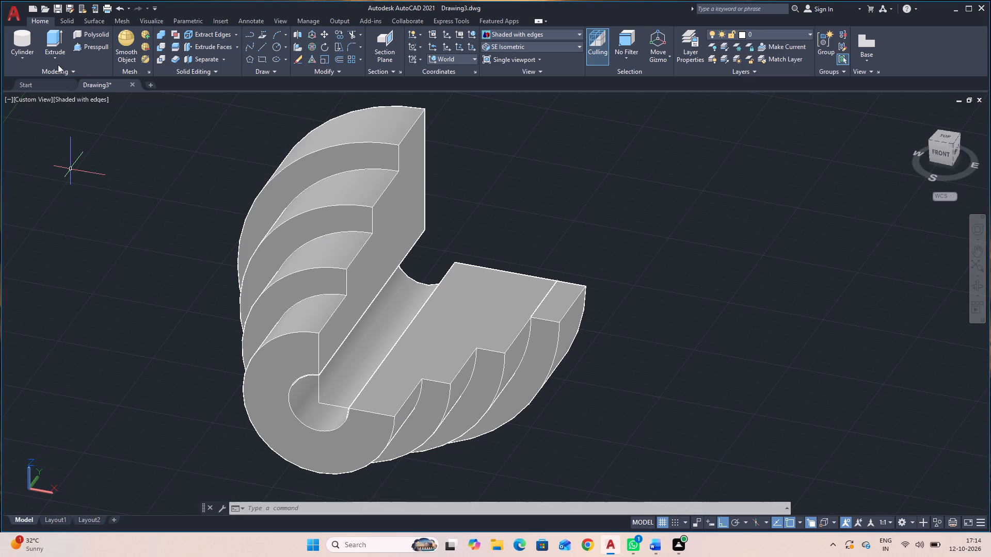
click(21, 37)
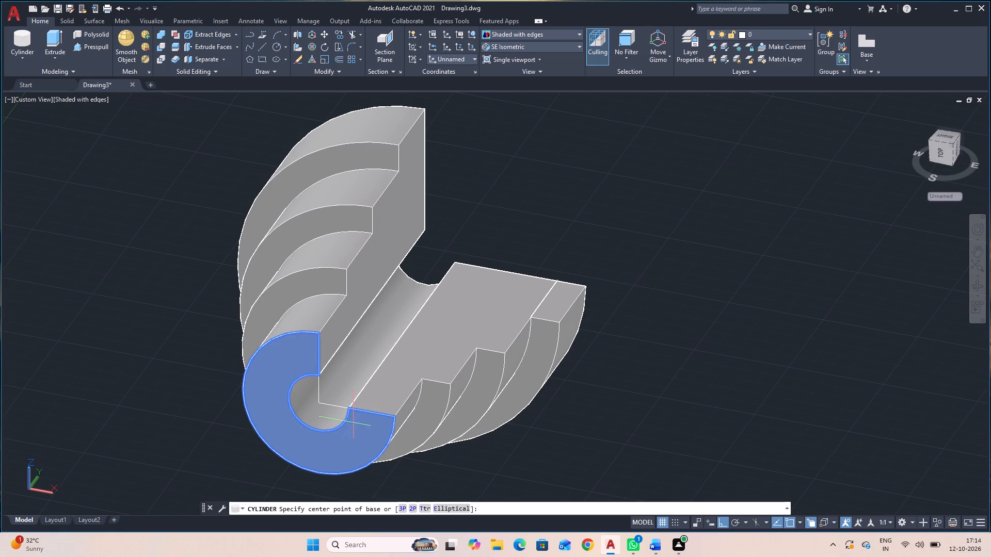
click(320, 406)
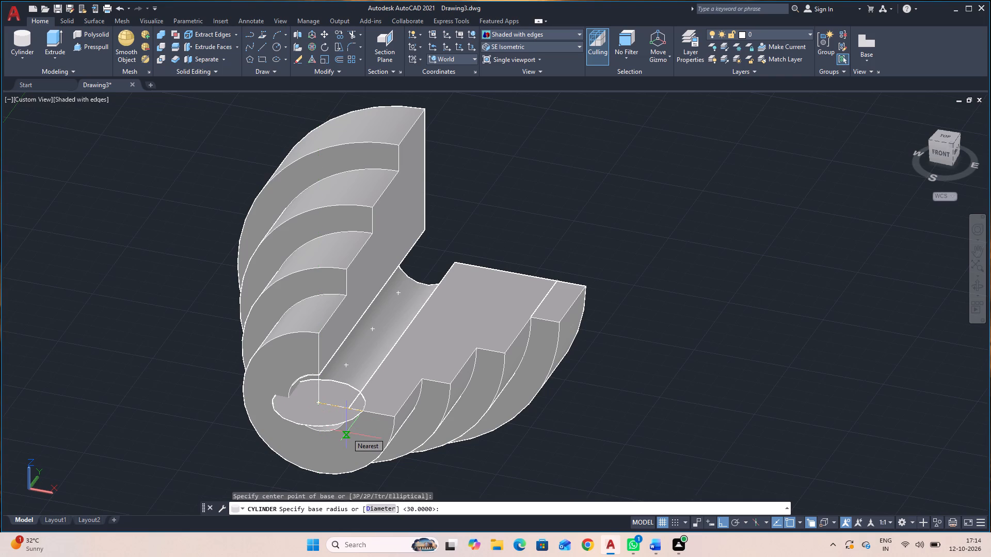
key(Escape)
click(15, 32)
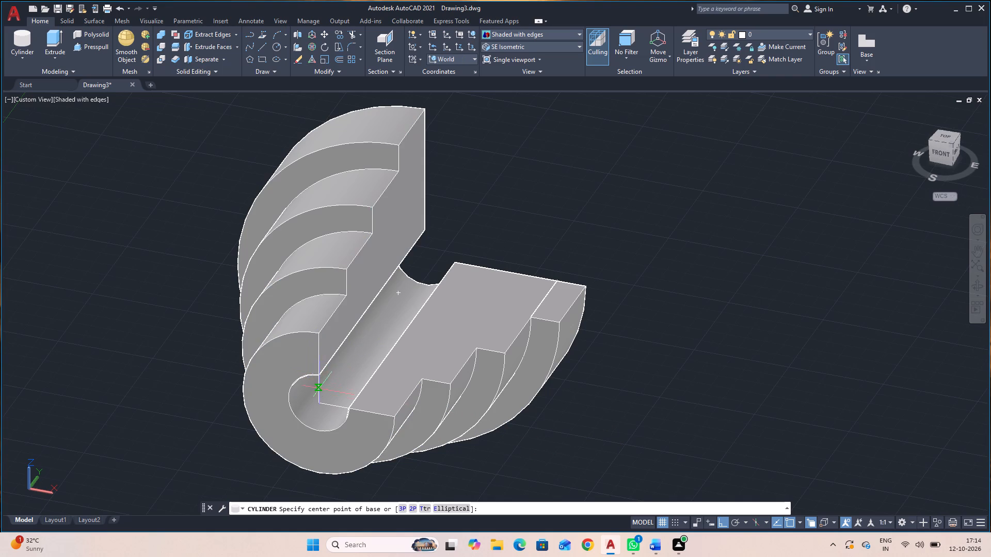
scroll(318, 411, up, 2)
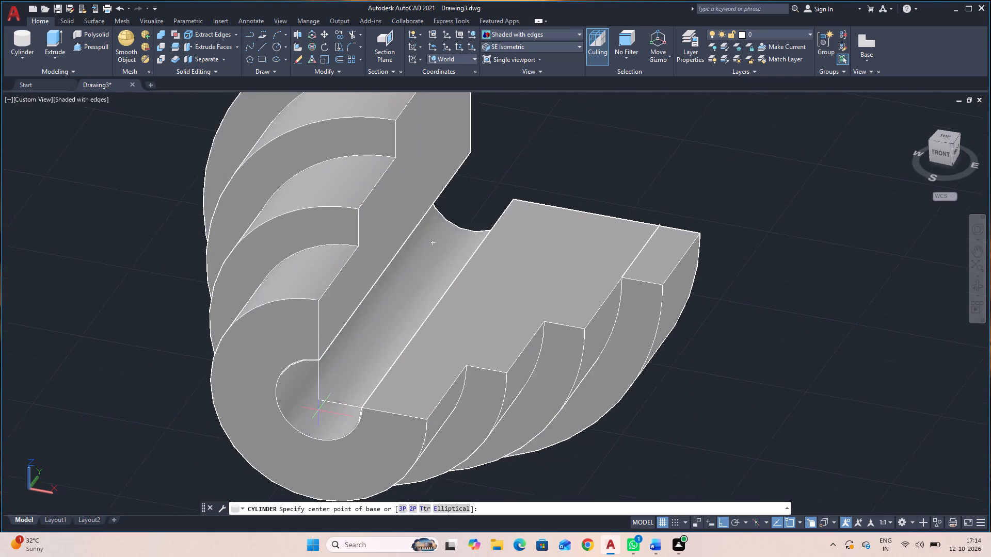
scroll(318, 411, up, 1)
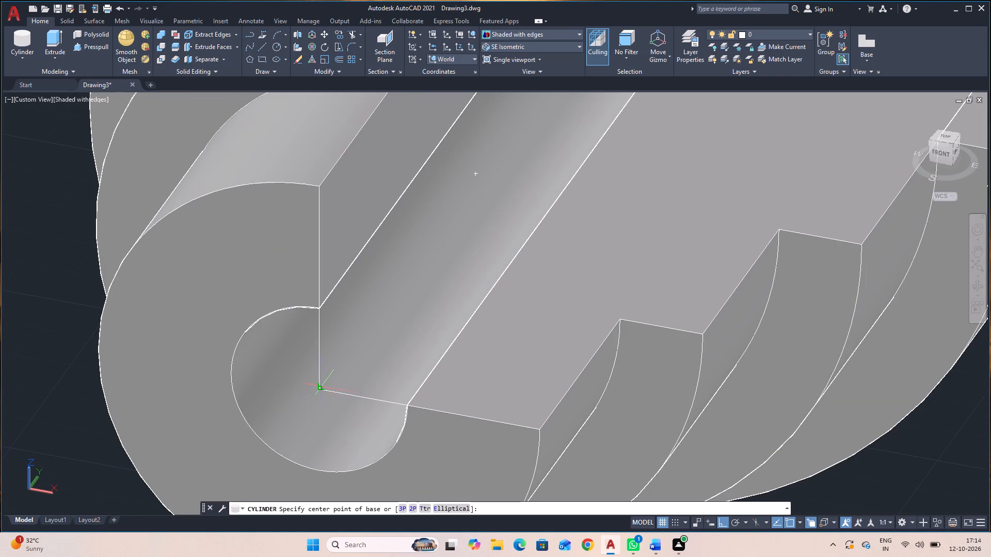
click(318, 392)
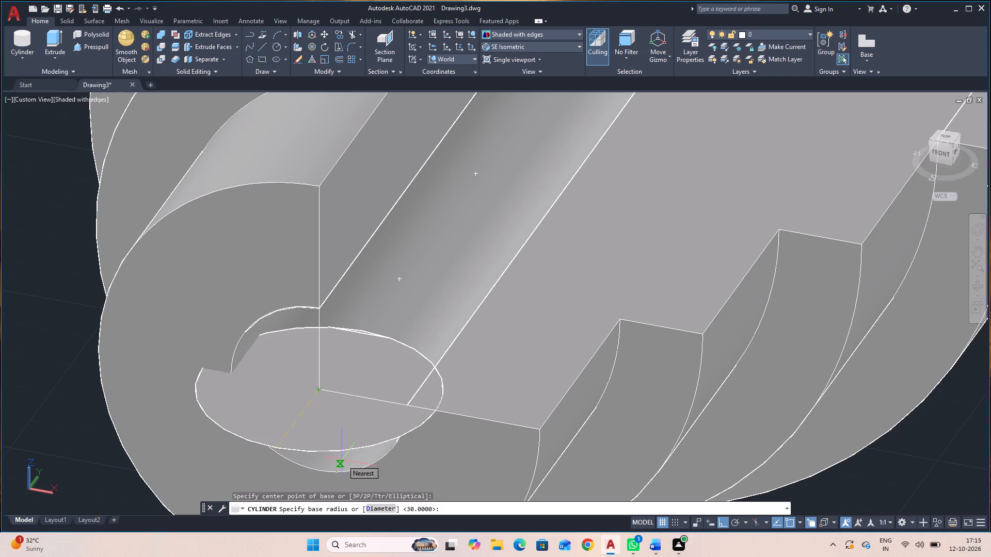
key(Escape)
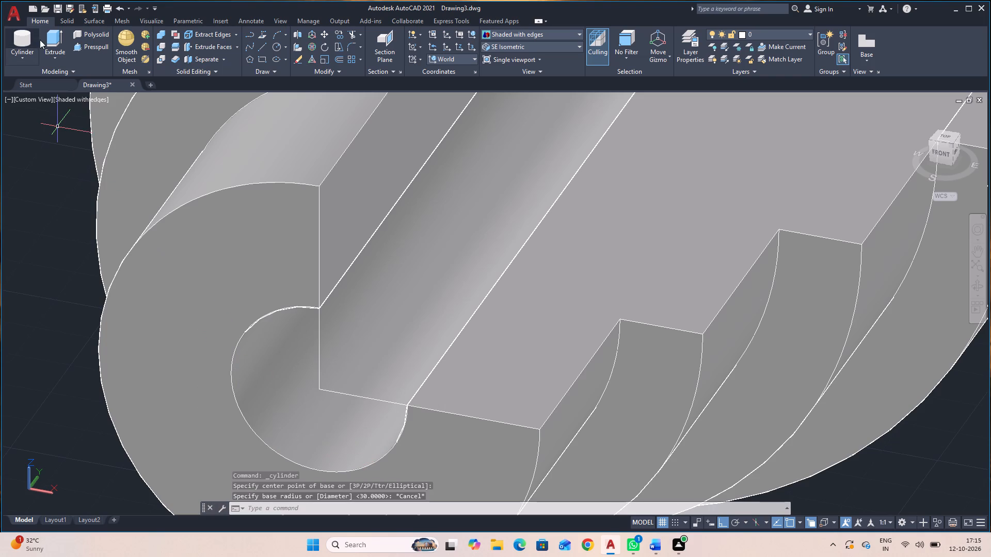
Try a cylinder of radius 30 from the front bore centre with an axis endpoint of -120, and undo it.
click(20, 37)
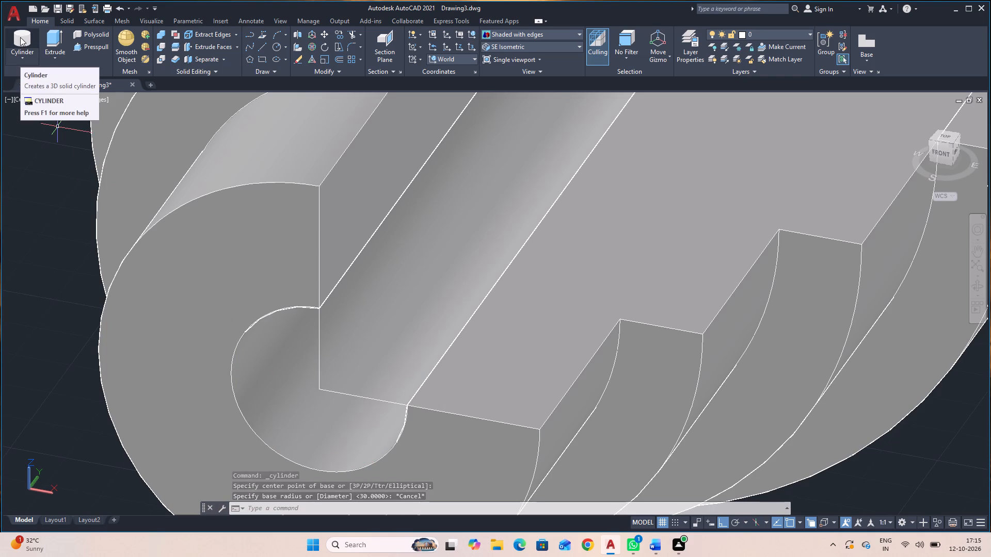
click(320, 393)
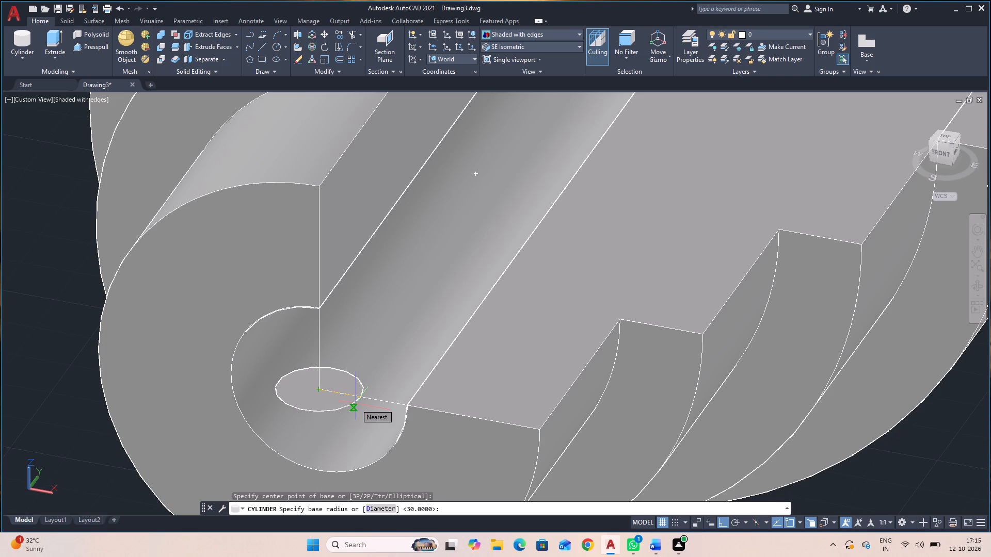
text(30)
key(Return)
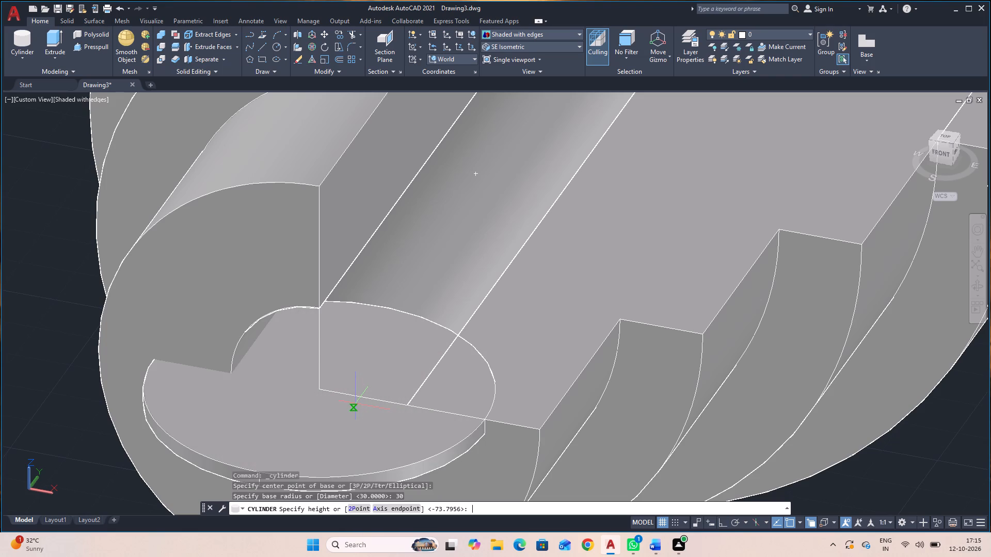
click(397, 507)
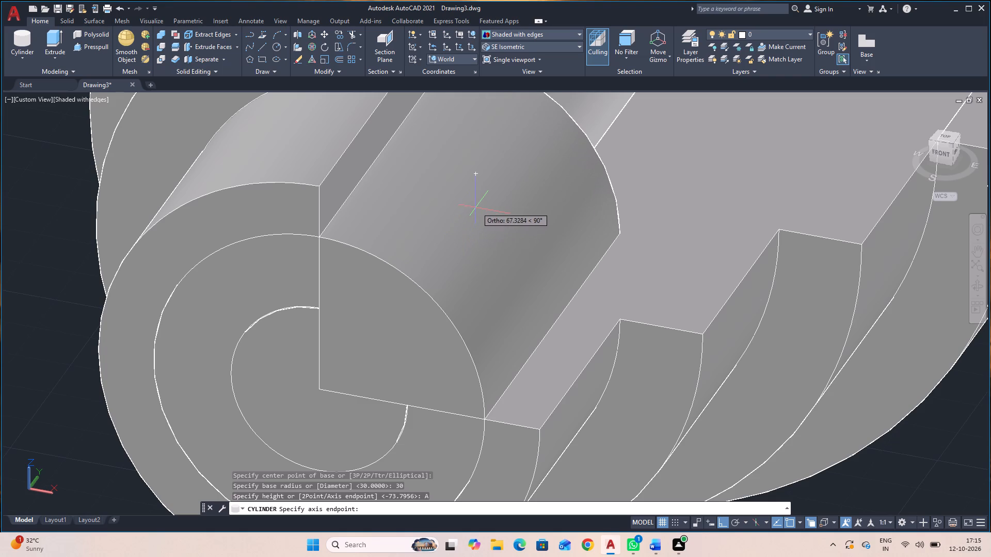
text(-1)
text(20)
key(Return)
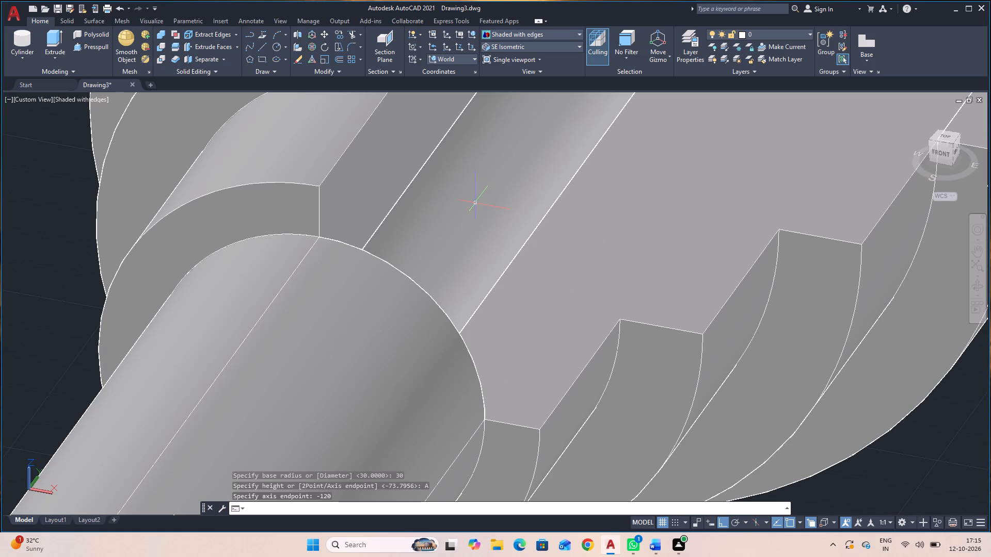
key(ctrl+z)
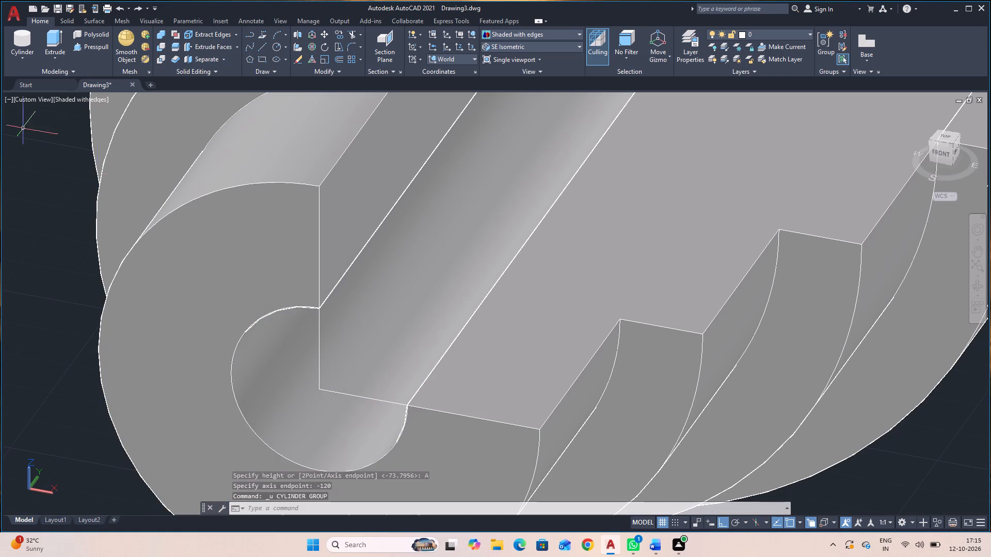
Create a cylinder of radius 30 from the front bore centre, with its axis endpoint 120 backward along the bore.
click(21, 40)
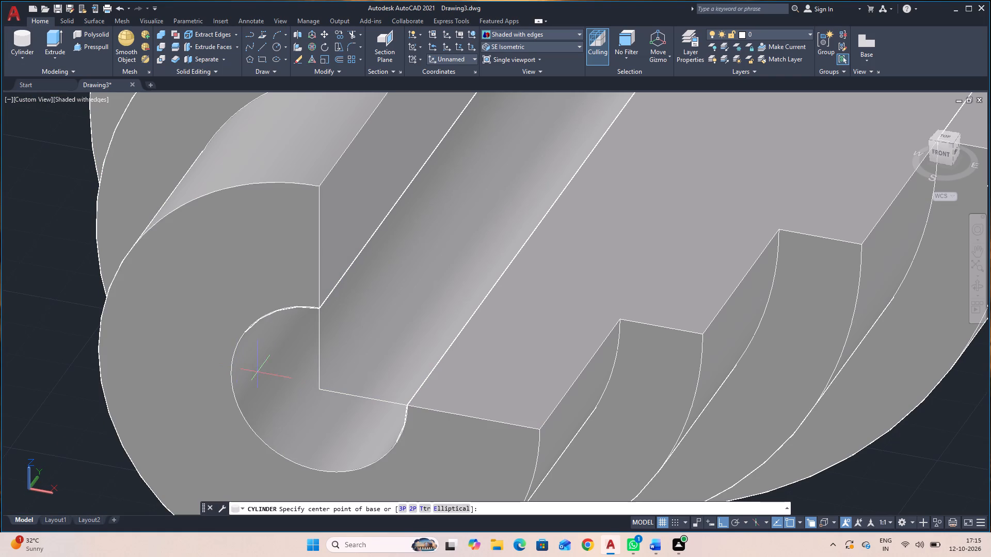
click(322, 391)
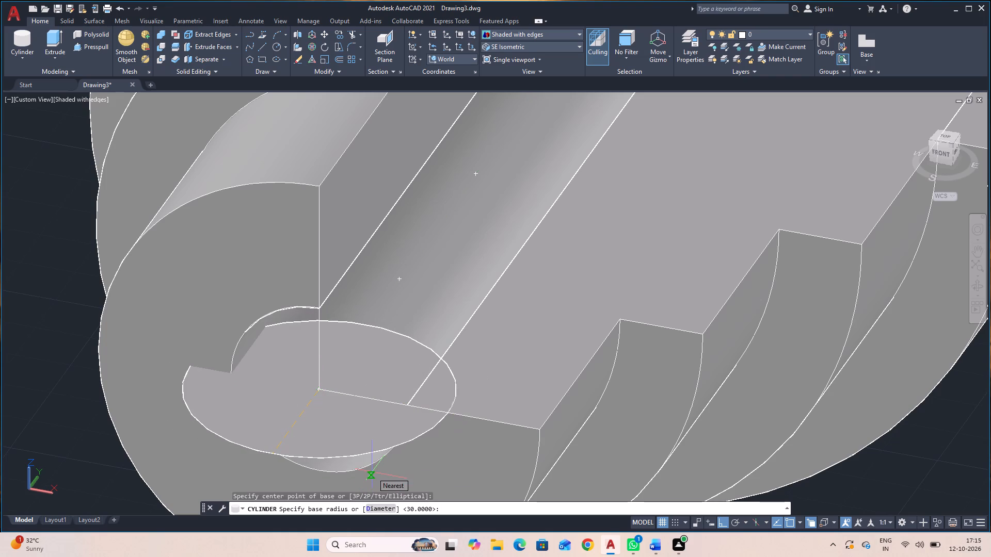
text(30)
key(Return)
click(405, 511)
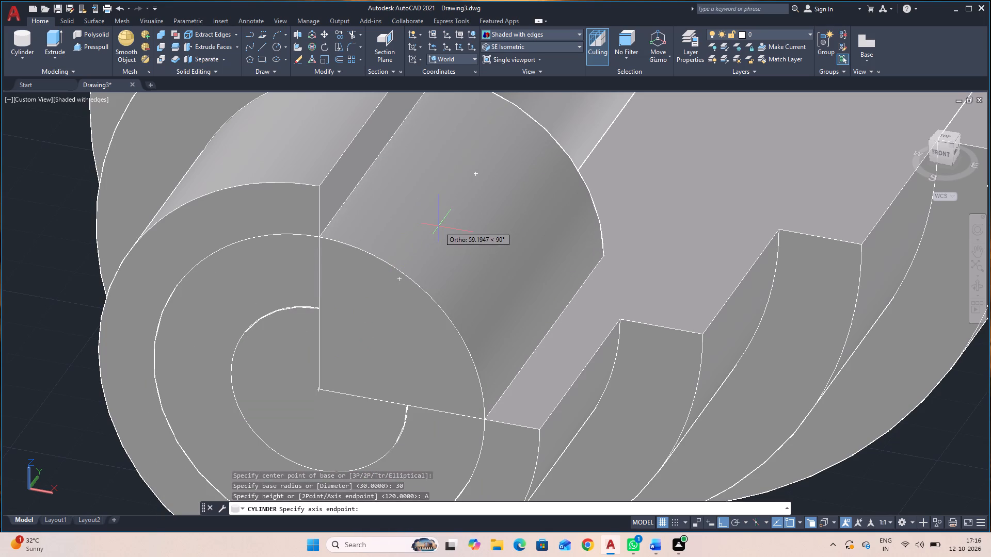
text(120)
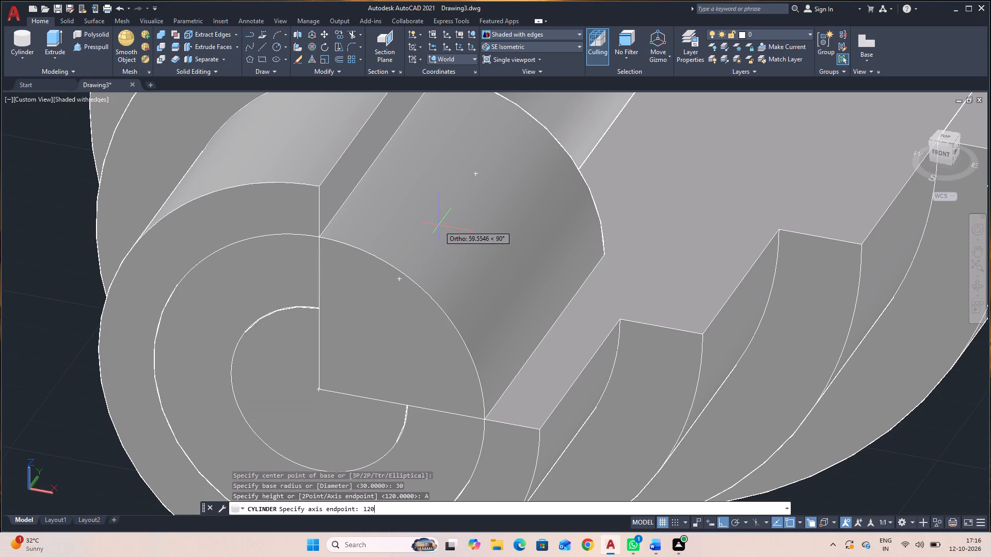
key(Return)
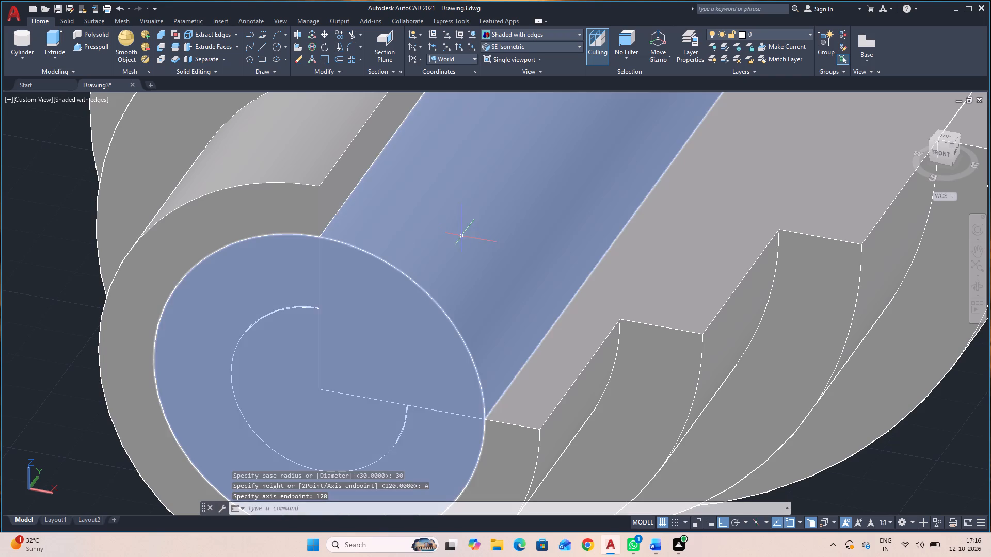
Presspull the open quarter area on the front face of the radius 30 cylinder backward to cut it away.
scroll(469, 256, down, 2)
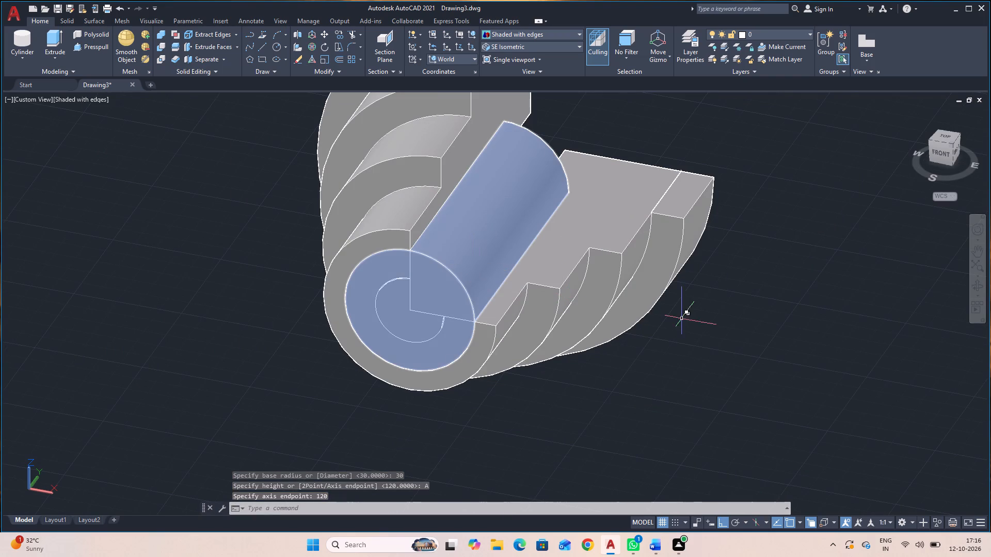
middle_drag(685, 325, 648, 417)
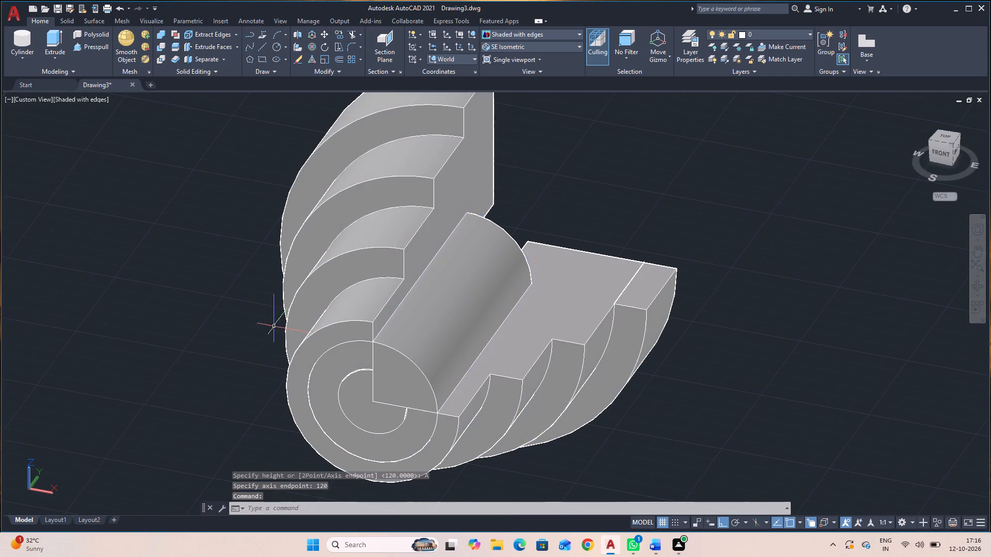
click(89, 41)
click(404, 375)
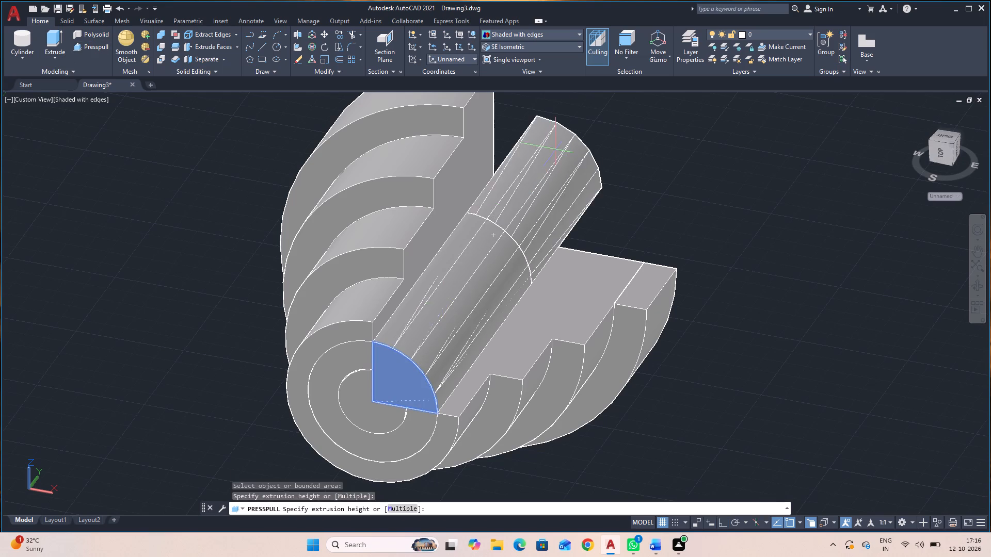
click(578, 133)
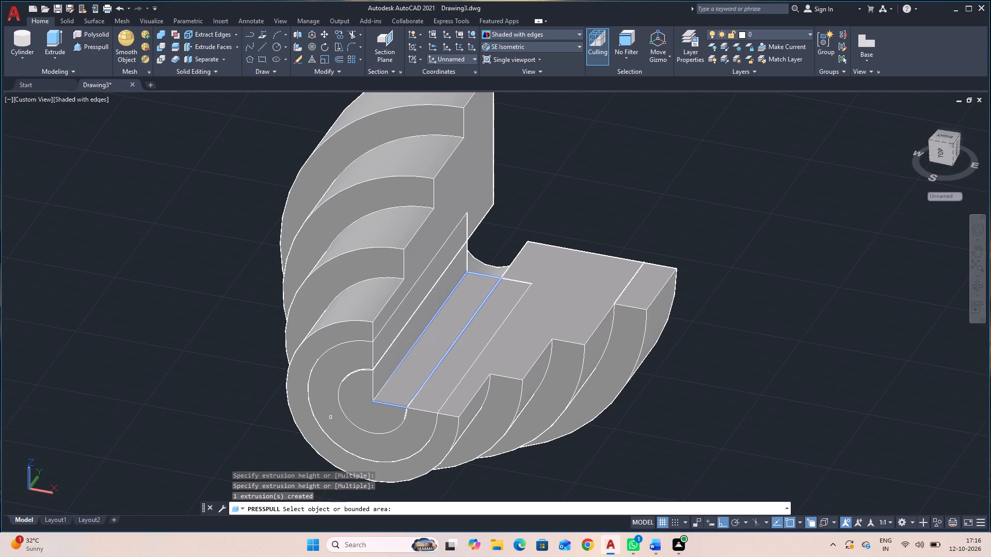
Presspull the remaining bore area on the inner cylinder's front face backward to cut the bore through it.
click(359, 405)
click(593, 184)
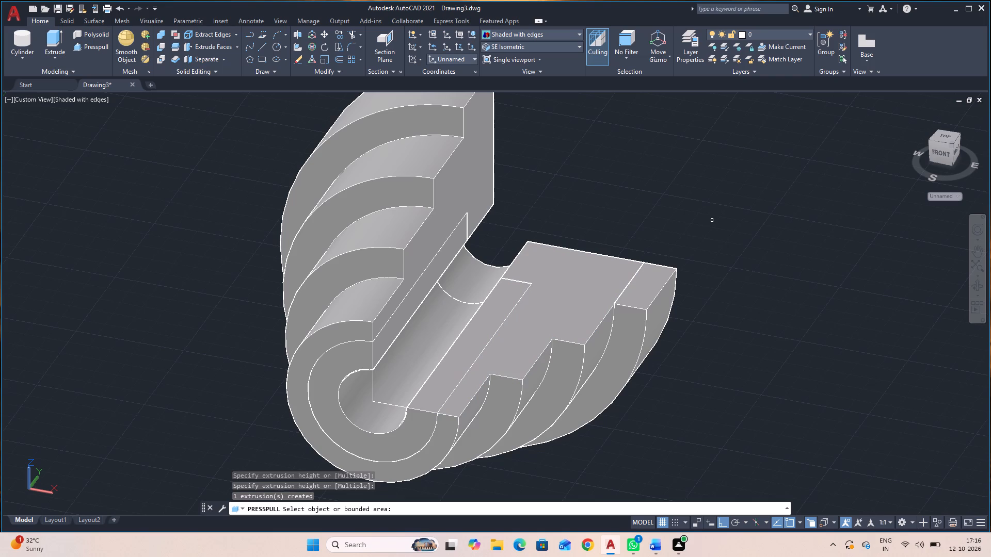
key(Escape)
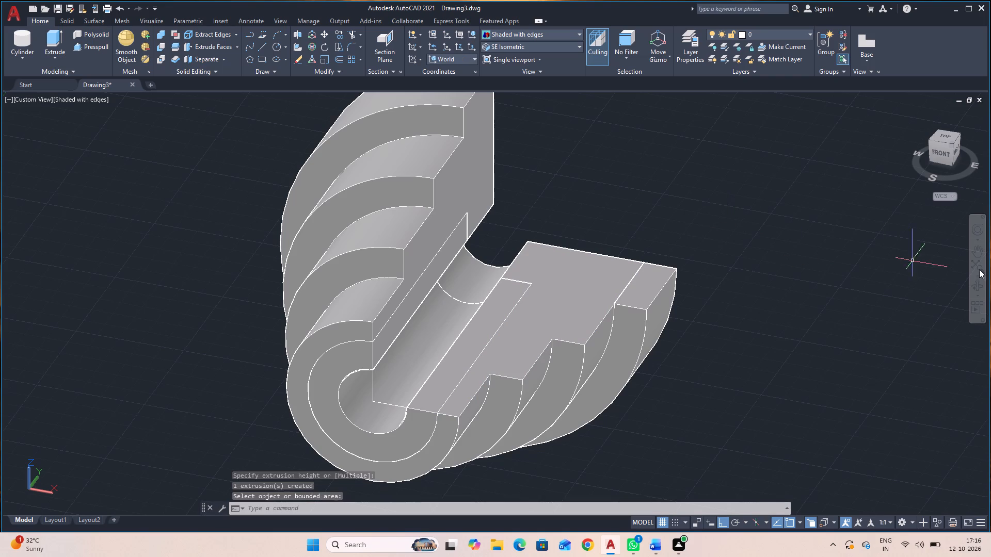
Start a line from the top rear corner of the vertical cut face on the largest cylinder.
click(978, 287)
drag(856, 297, 806, 312)
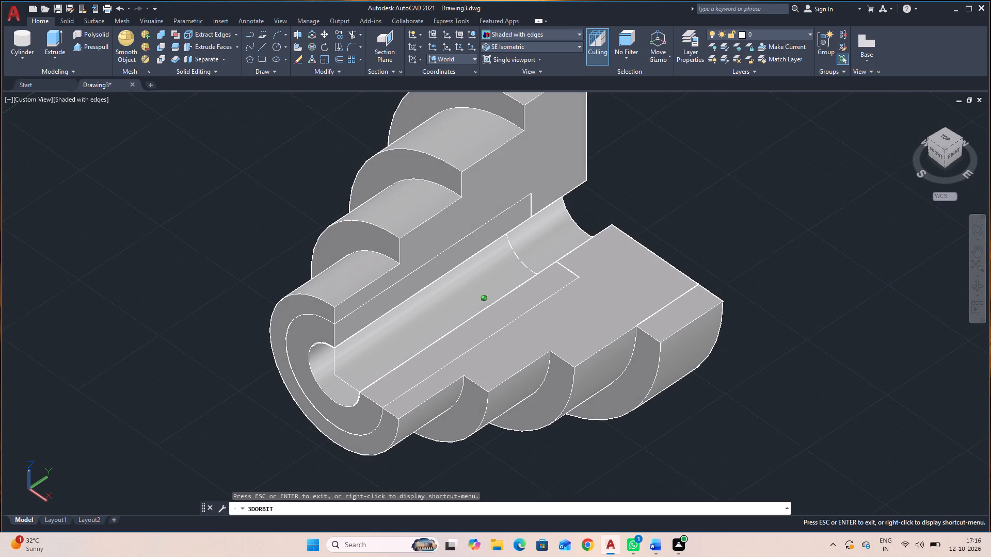
middle_drag(795, 260, 792, 323)
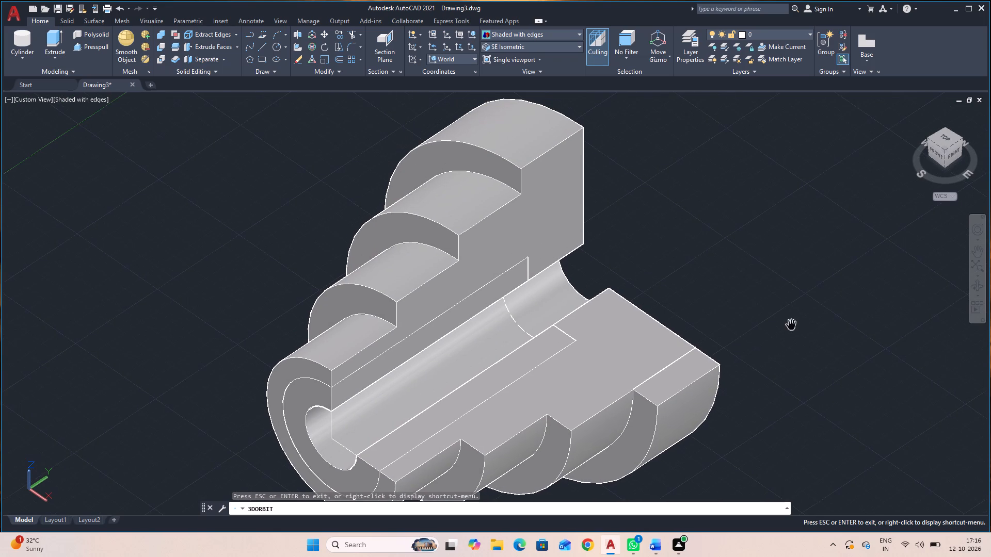
key(Escape)
text(L)
key(space)
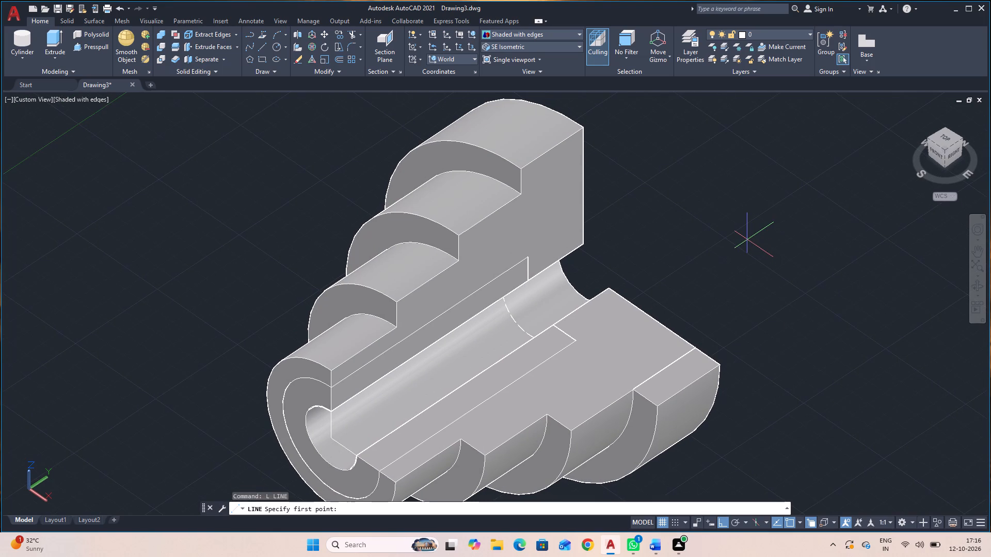
click(587, 126)
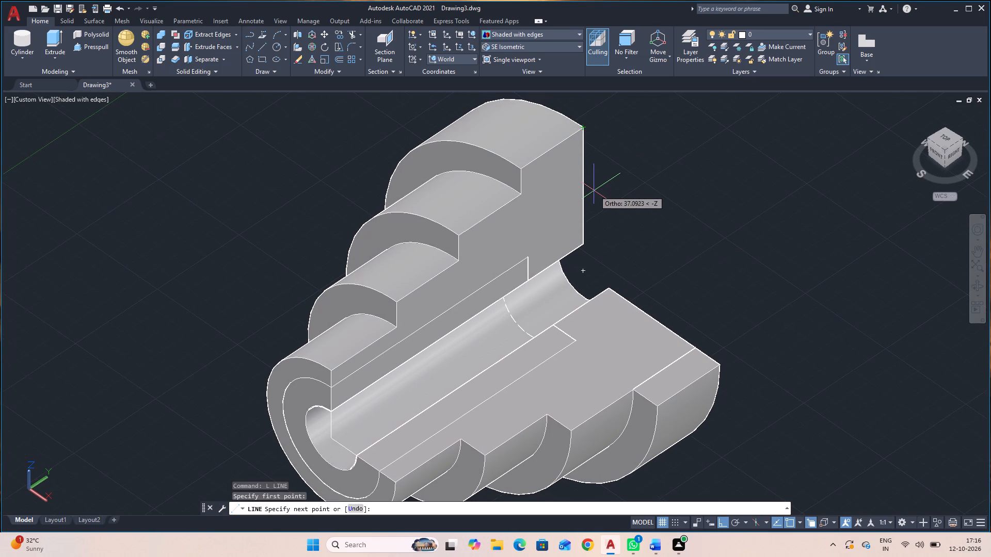
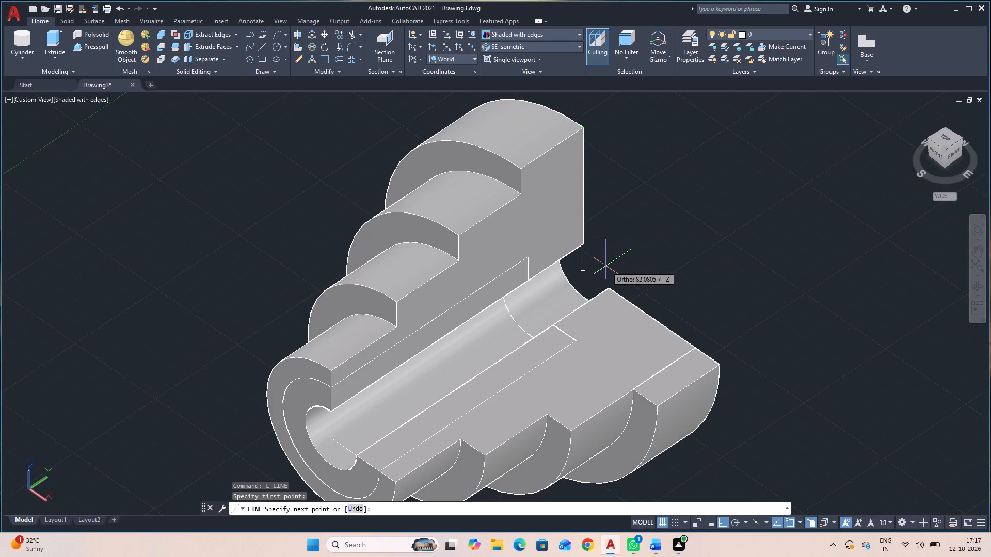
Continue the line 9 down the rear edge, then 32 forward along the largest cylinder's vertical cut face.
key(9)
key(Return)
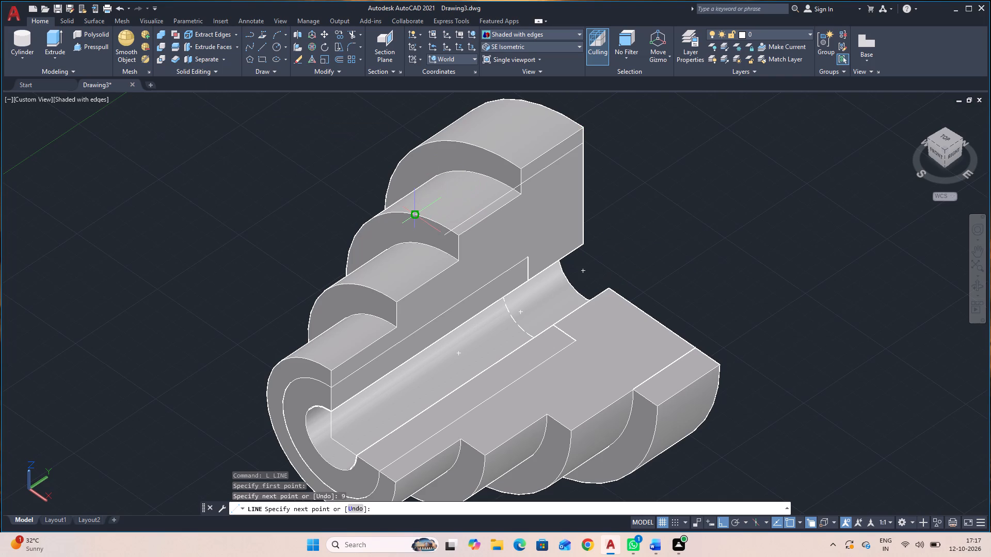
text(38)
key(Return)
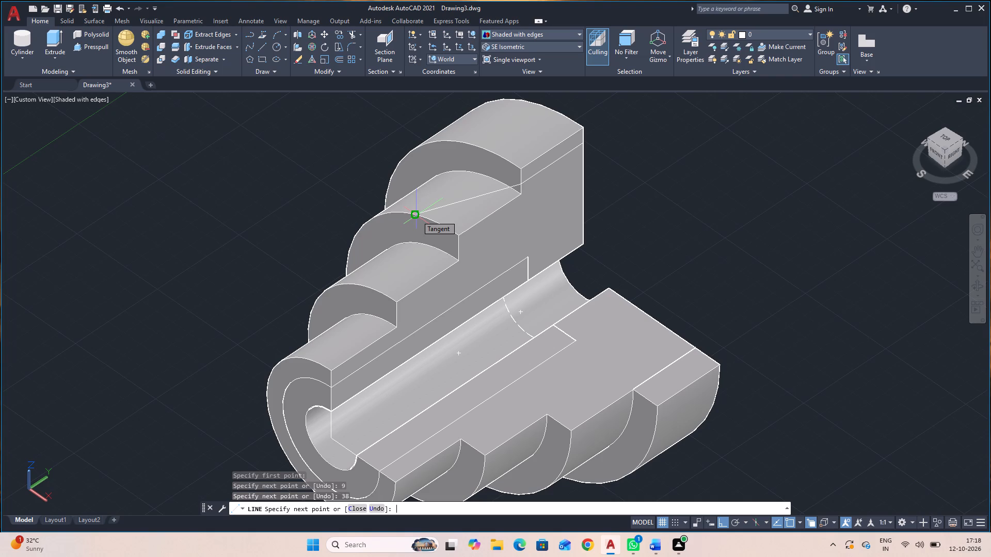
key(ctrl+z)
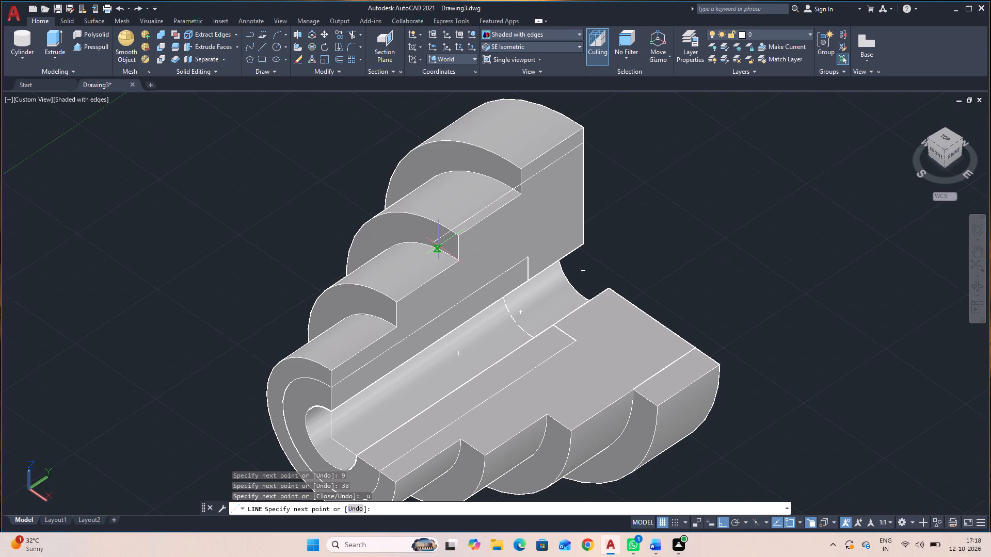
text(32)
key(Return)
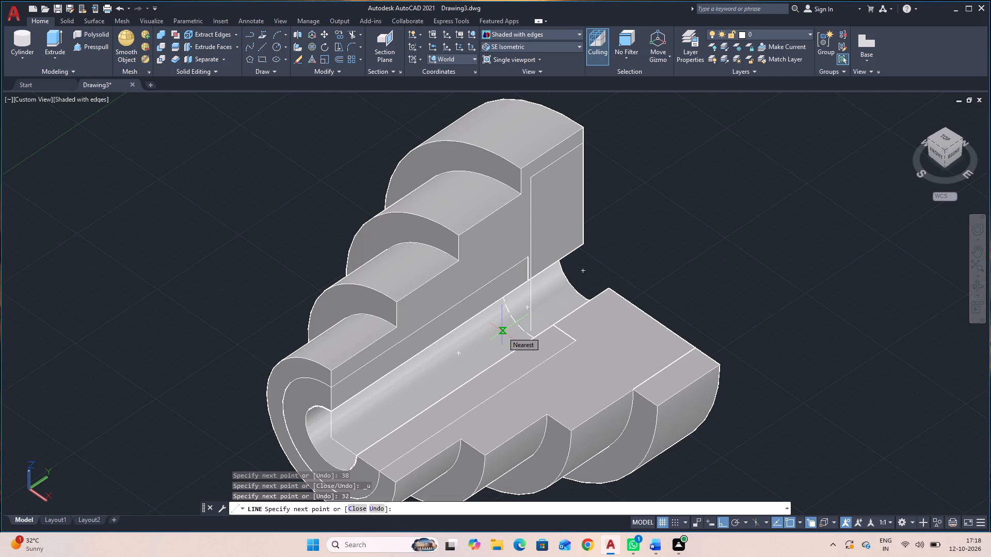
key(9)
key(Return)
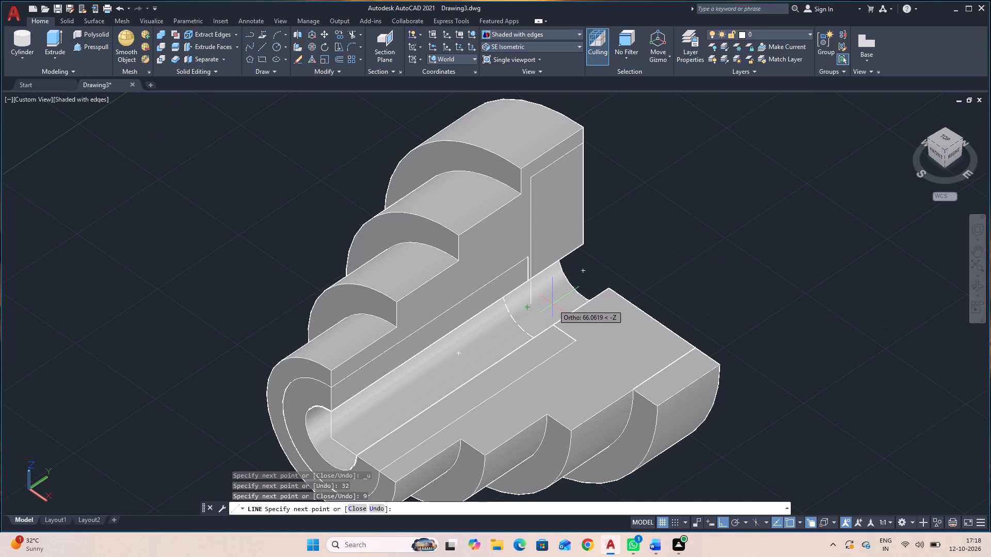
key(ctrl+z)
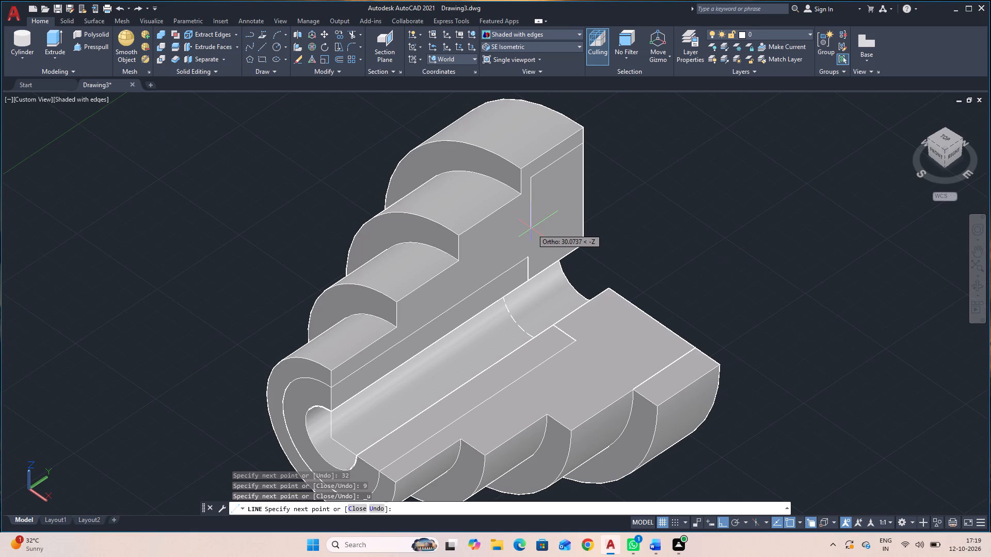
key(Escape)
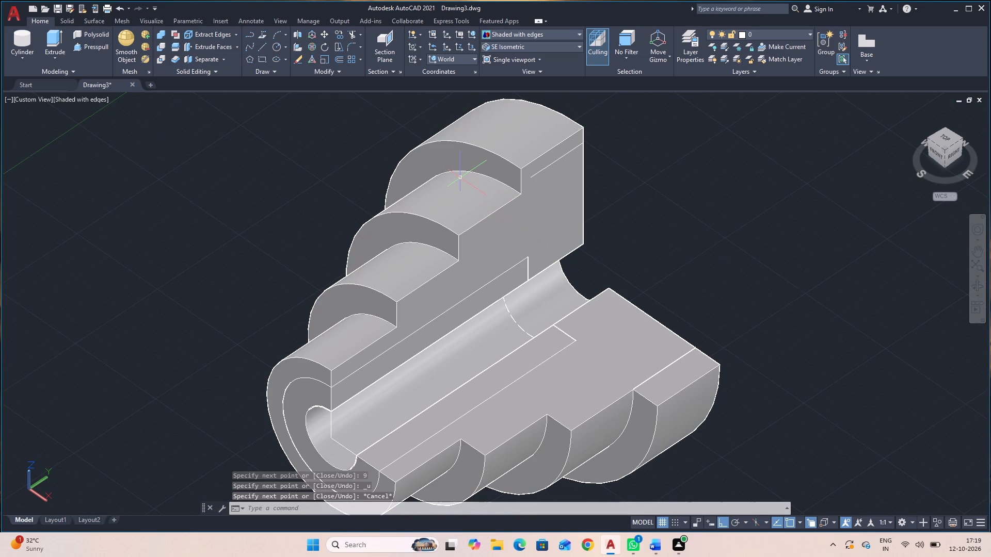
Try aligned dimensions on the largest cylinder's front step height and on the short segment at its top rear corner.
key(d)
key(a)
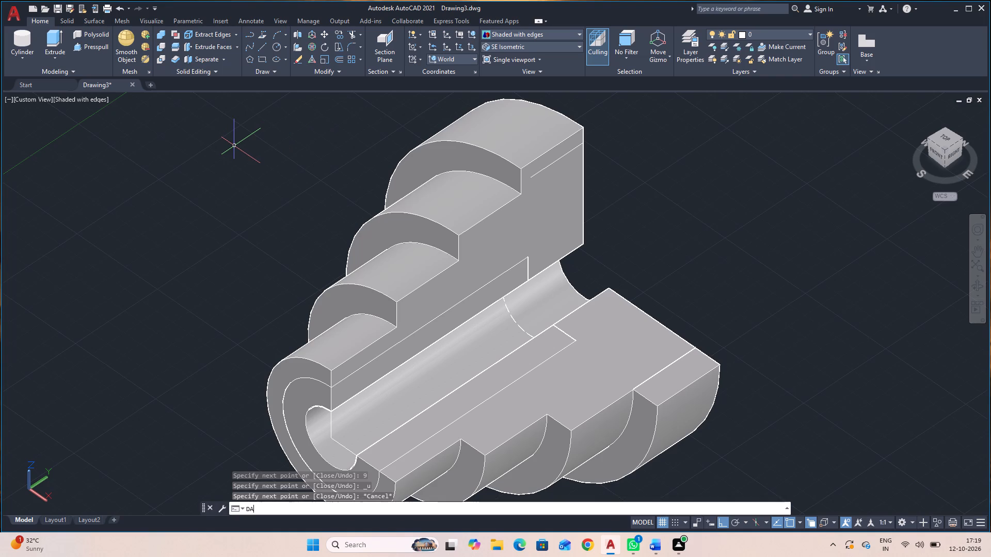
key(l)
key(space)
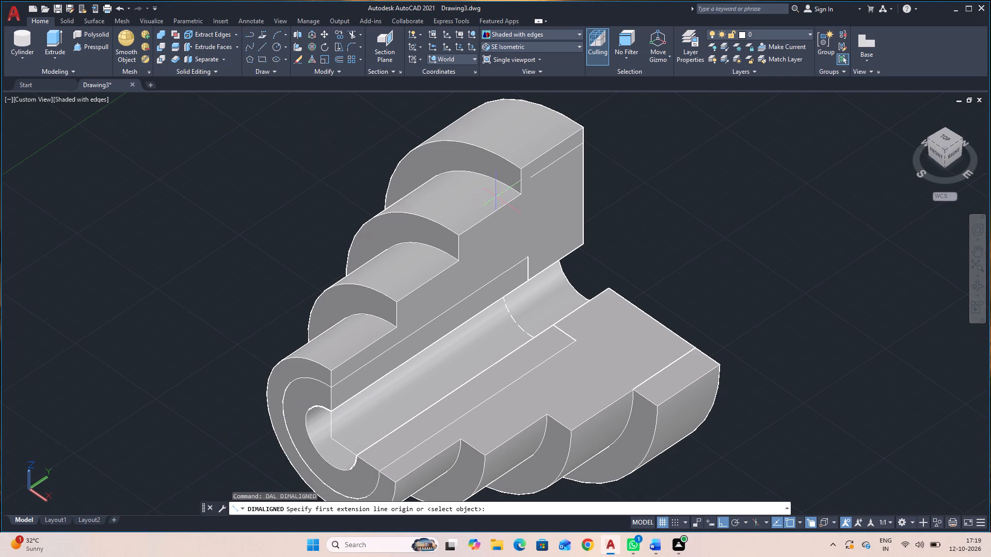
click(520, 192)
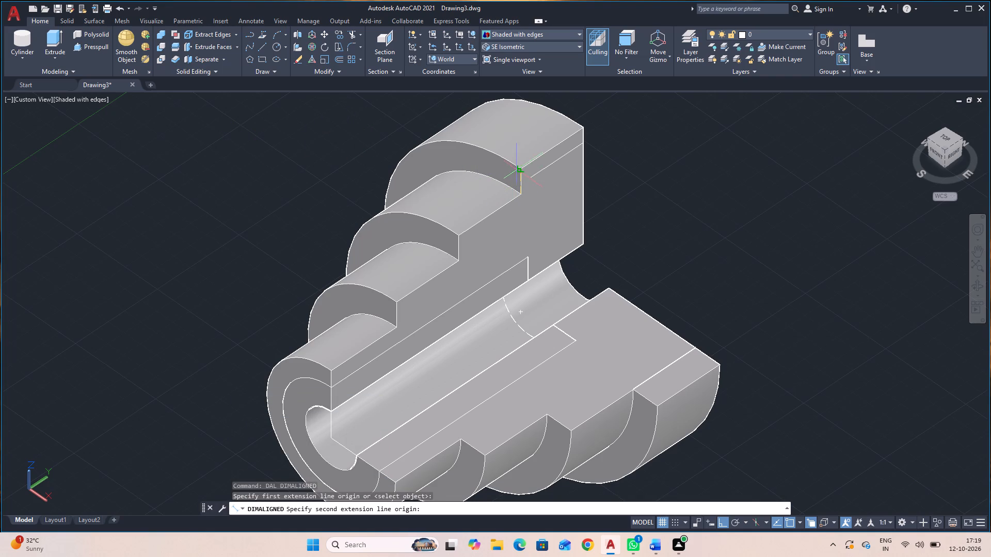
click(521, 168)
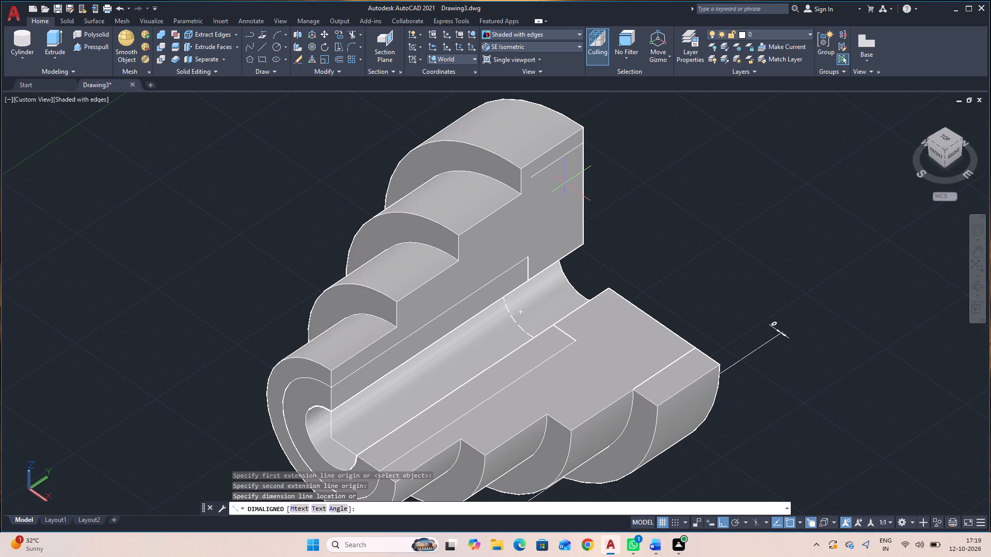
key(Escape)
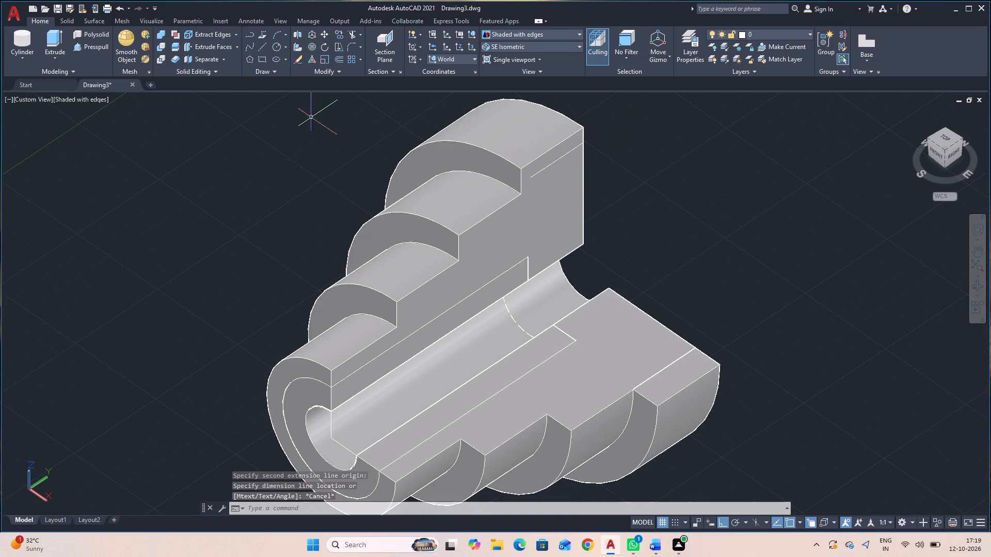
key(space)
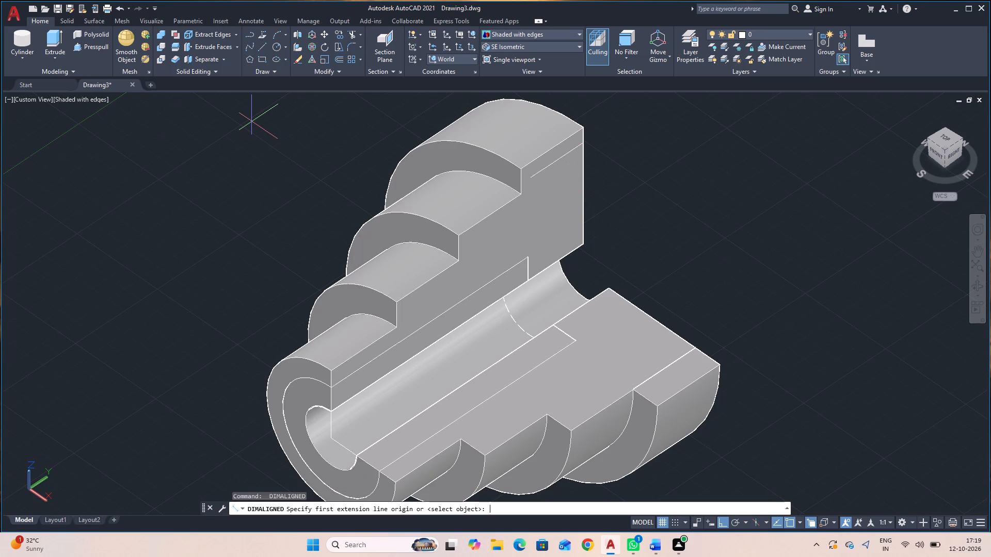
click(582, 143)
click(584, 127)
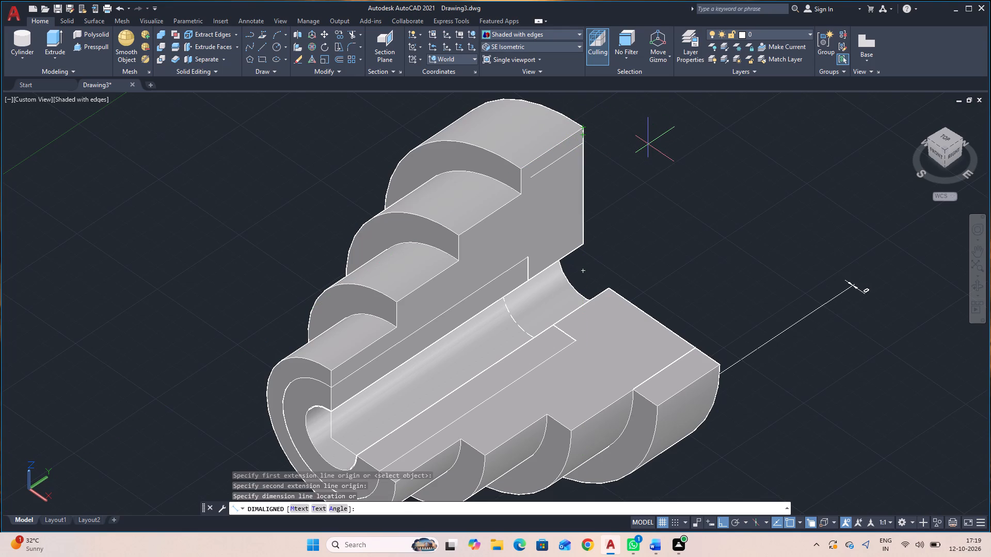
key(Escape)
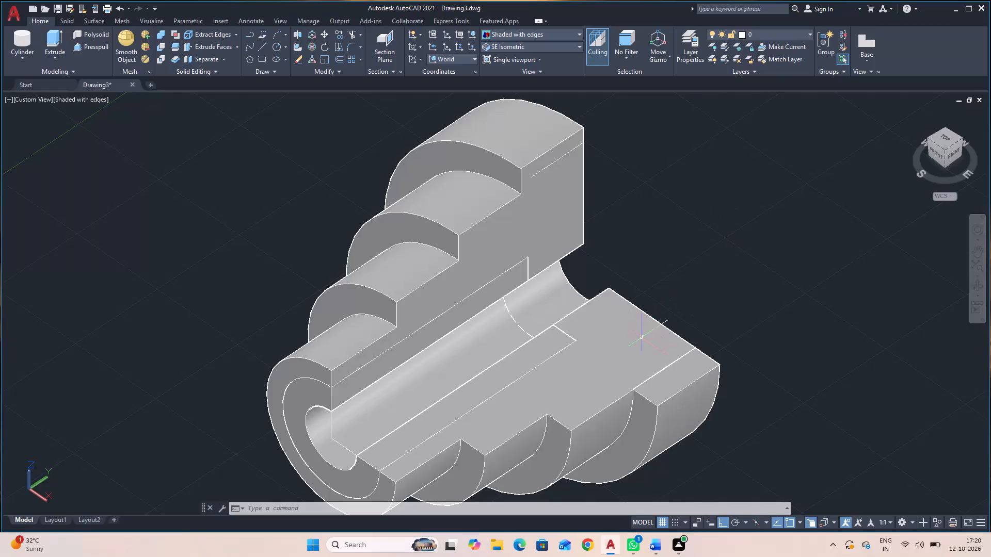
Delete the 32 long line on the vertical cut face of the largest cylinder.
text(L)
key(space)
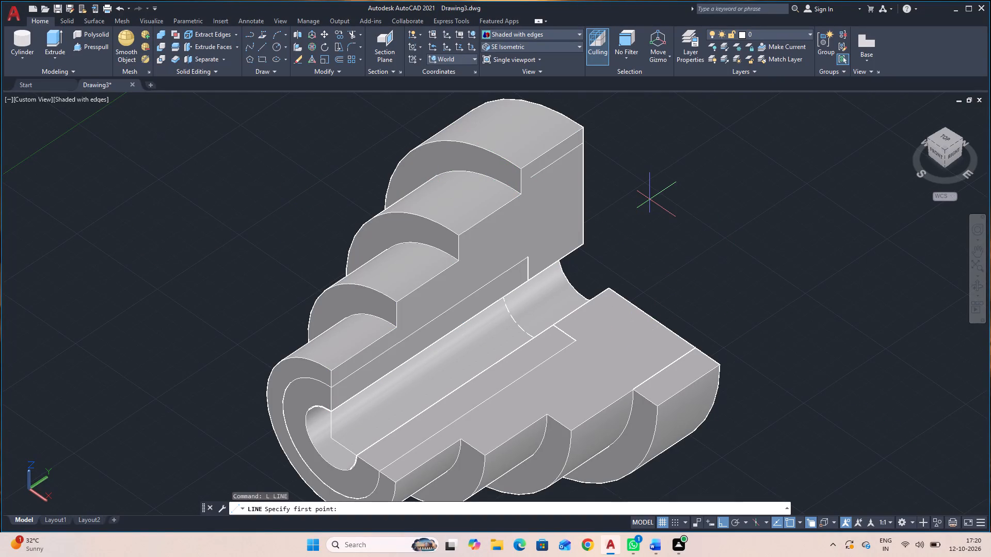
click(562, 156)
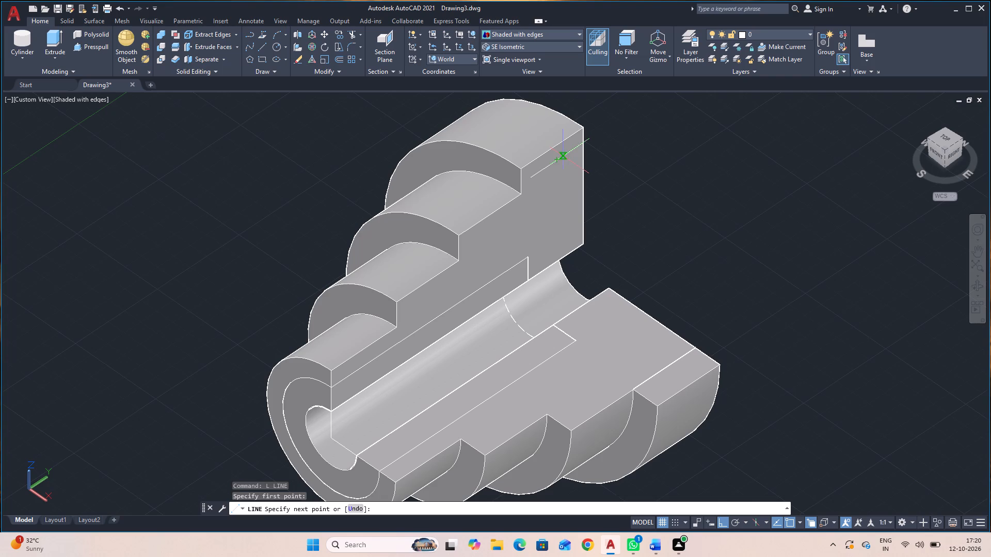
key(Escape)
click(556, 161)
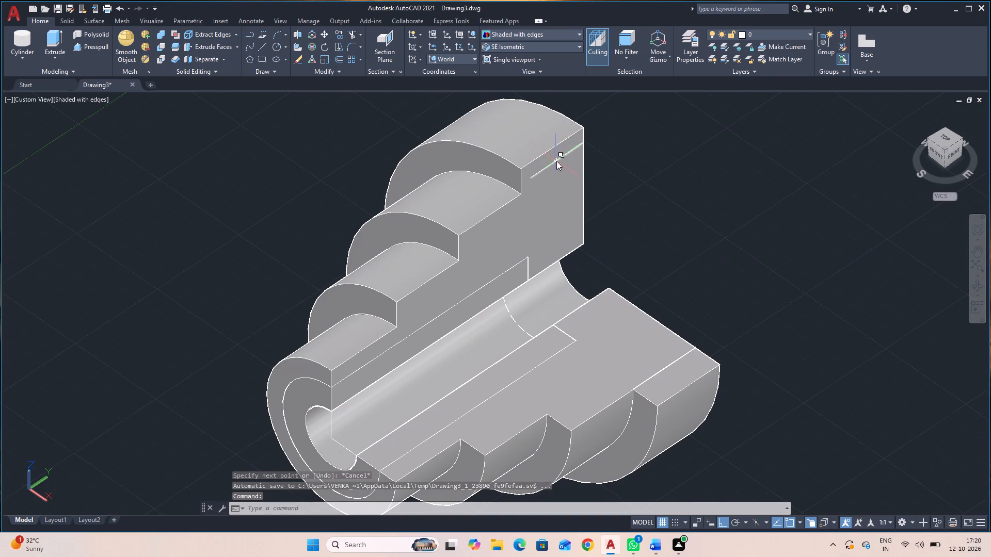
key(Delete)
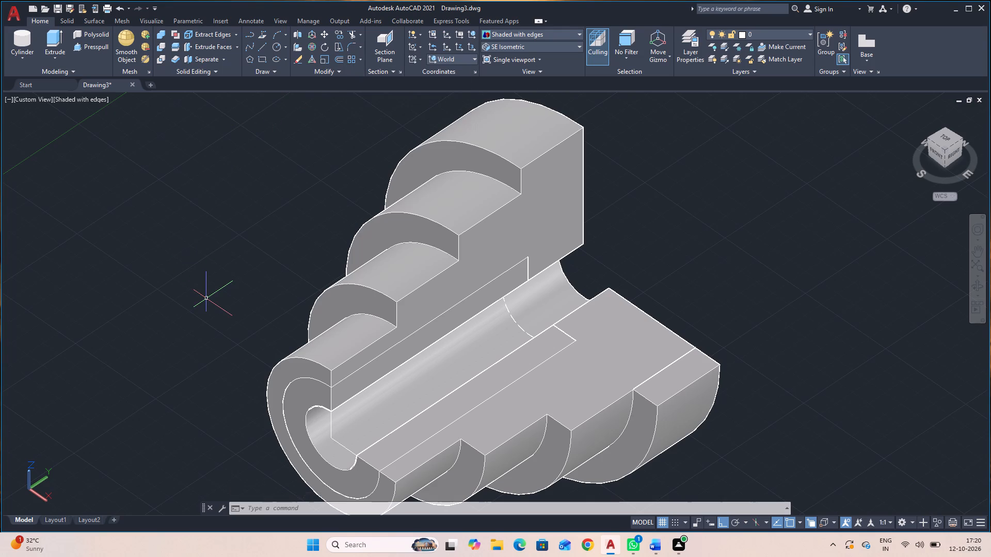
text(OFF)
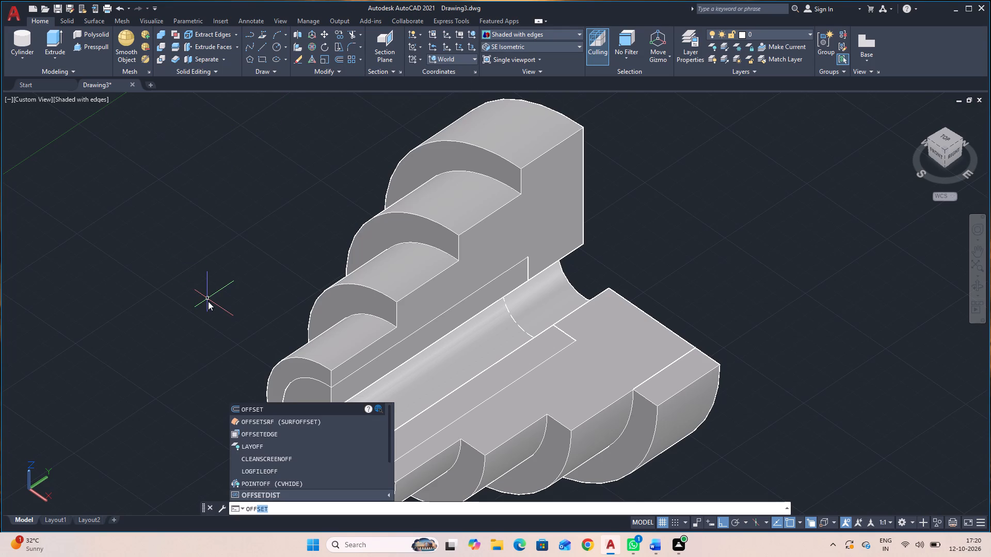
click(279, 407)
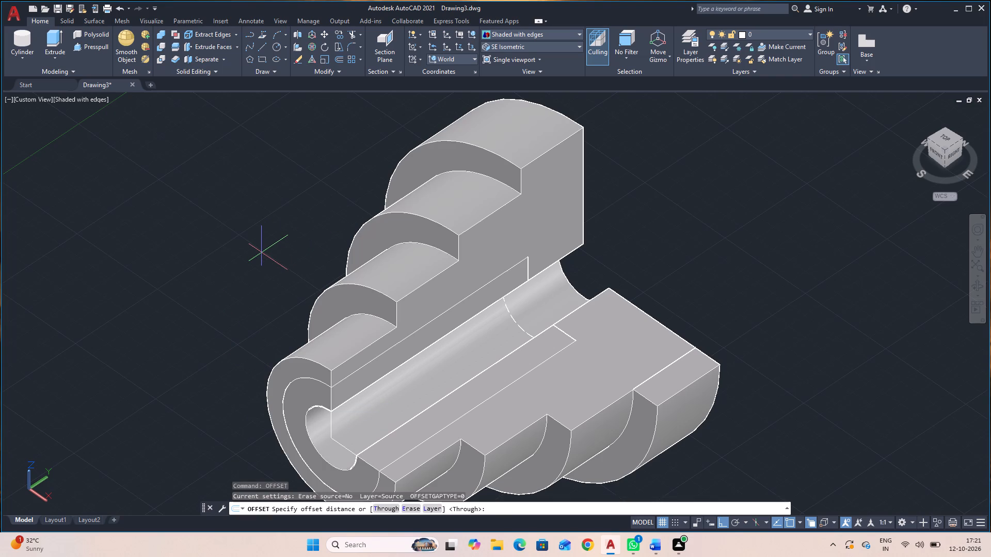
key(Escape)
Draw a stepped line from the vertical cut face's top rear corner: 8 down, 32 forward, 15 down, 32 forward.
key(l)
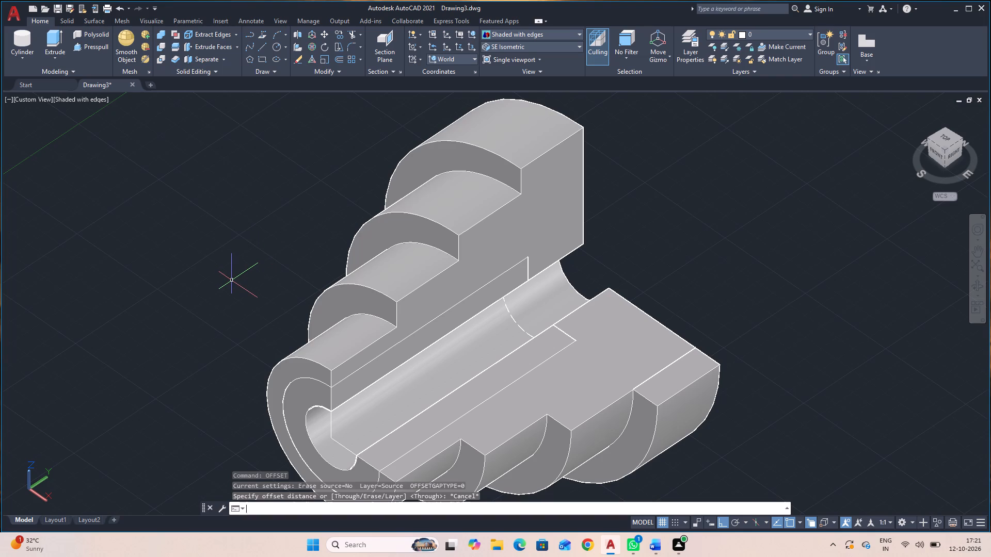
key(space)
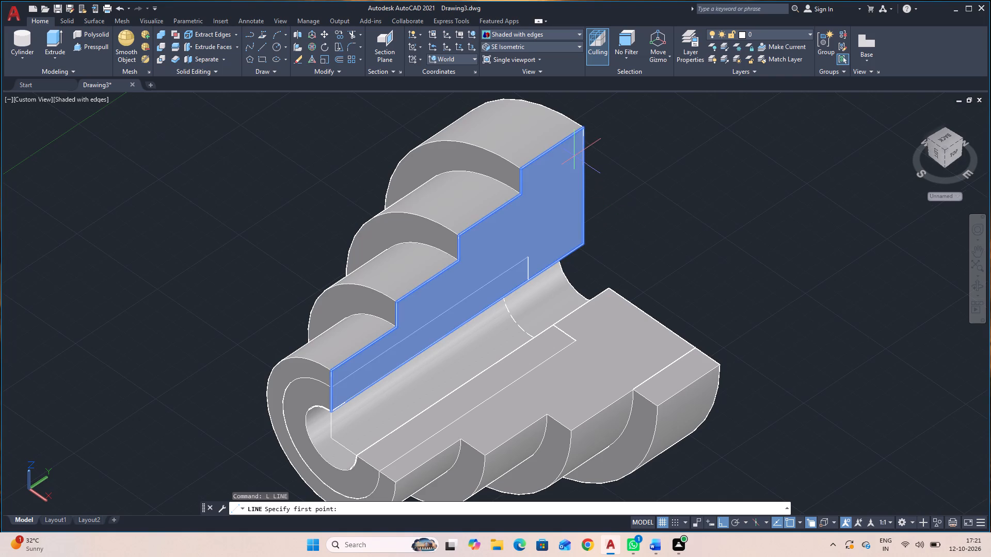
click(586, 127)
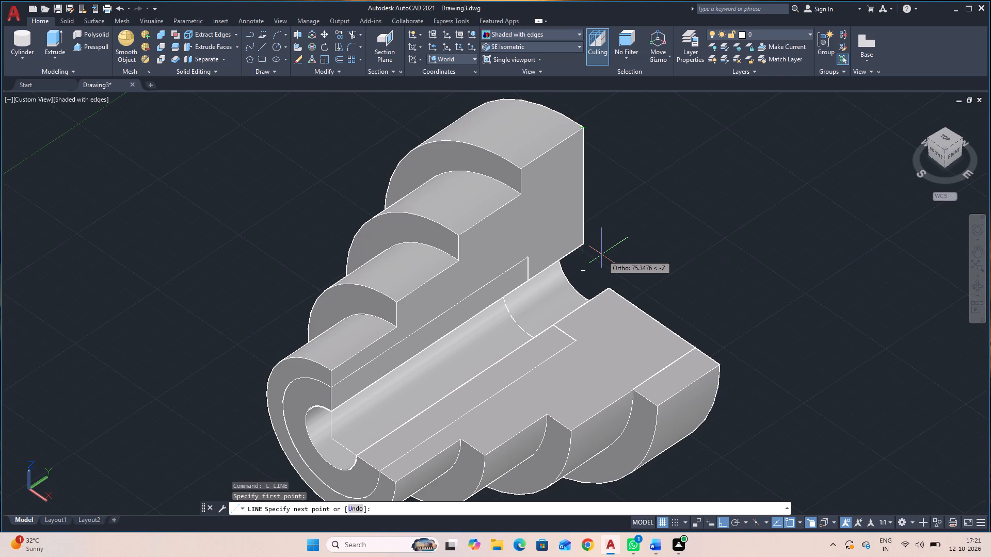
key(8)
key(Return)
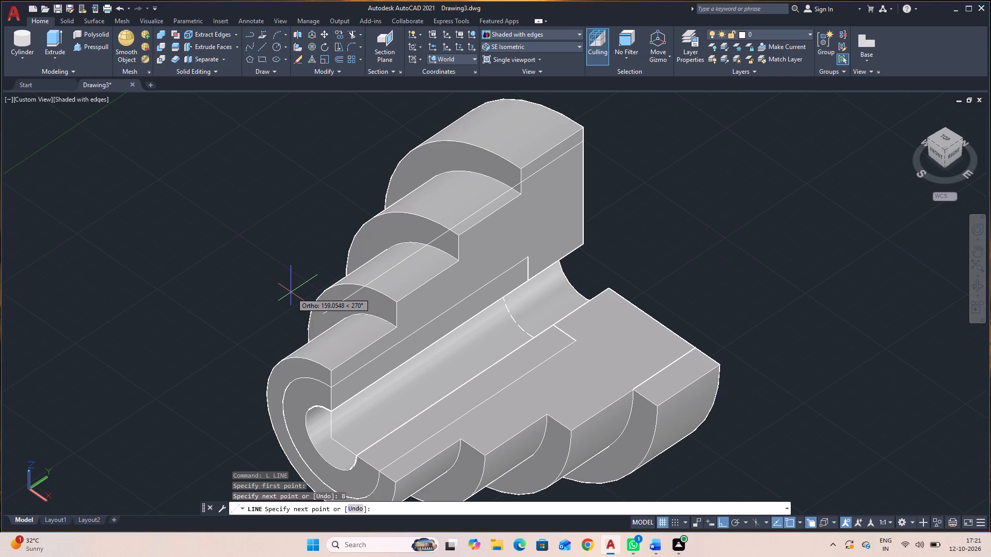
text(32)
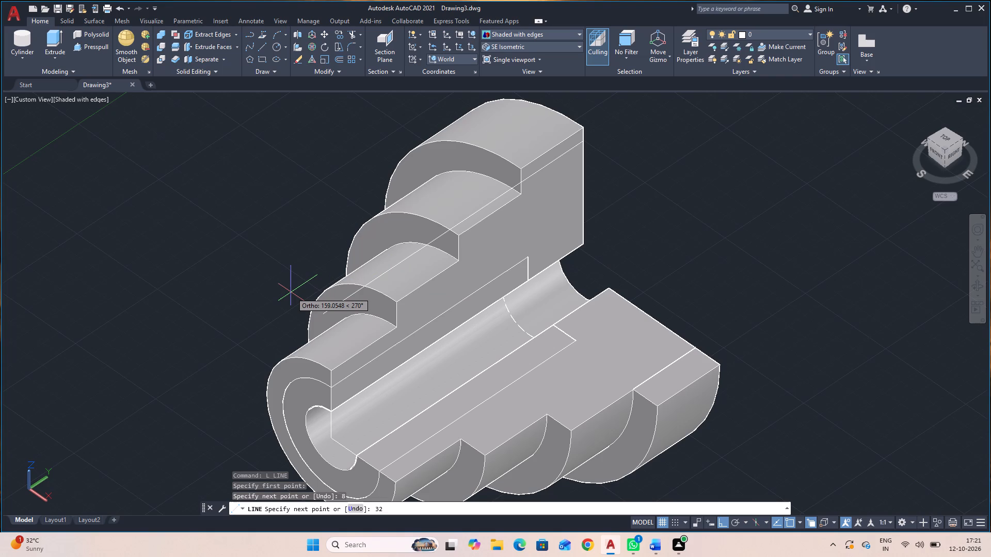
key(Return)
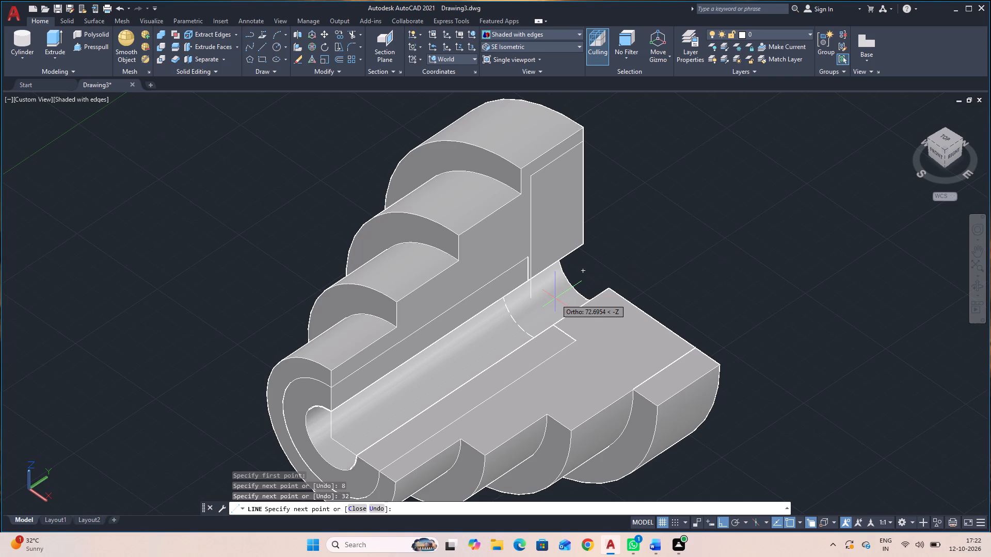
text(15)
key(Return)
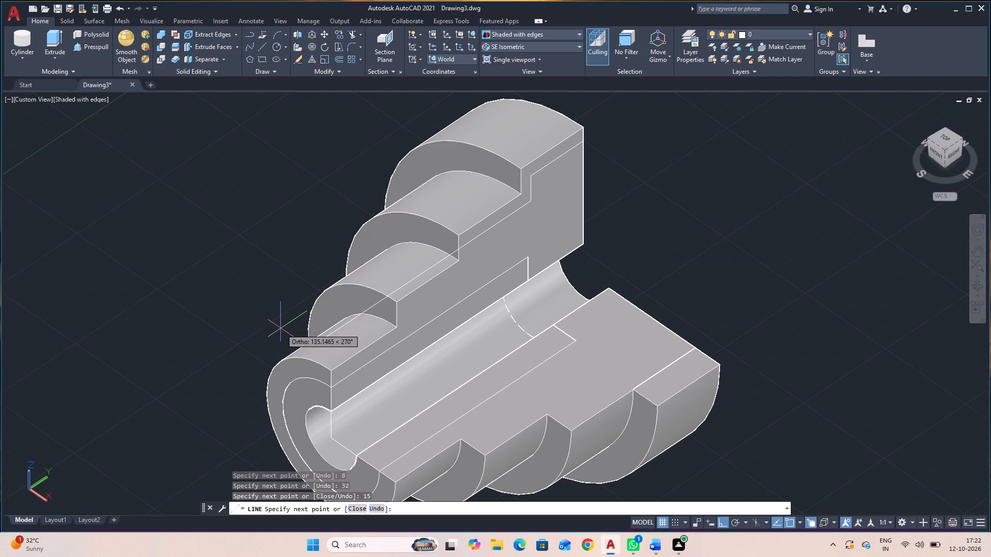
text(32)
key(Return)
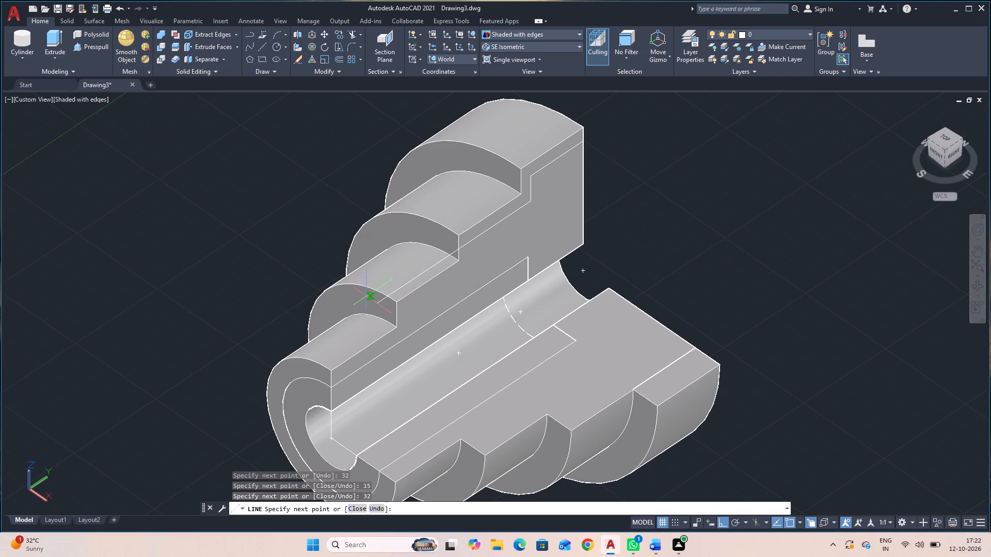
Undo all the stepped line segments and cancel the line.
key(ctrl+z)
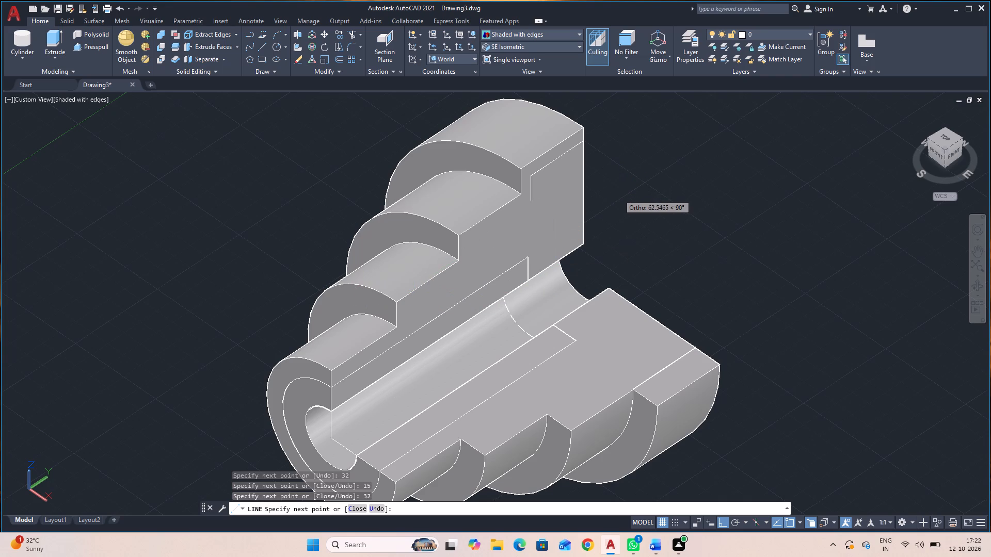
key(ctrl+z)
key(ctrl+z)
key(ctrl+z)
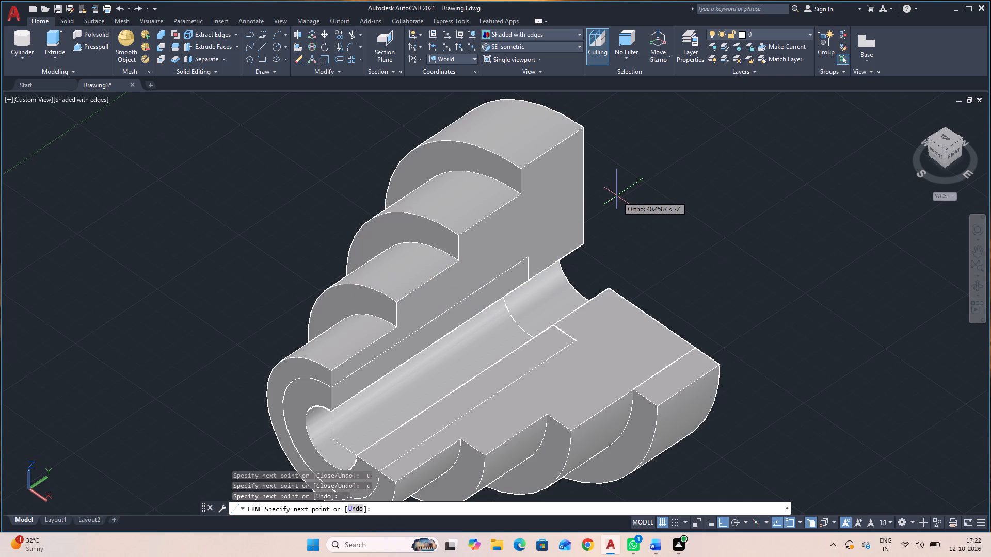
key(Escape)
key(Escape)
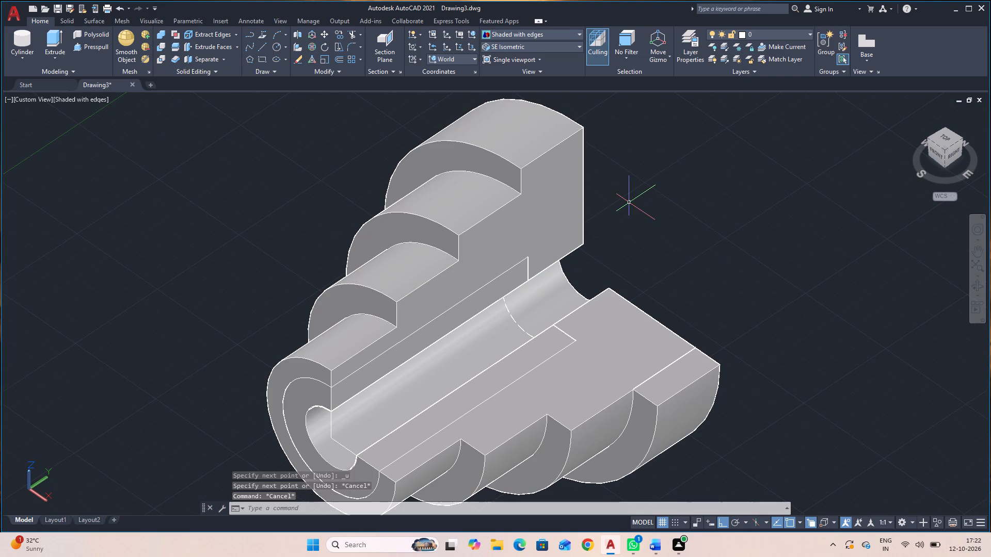
Undo the profile lines, dimensions and quarter-section cut, back to the full stepped cylinder with its central bore.
key(ctrl+z)
key(ctrl+z)
key(ctrl+z)
key(ctrl+z)
key(ctrl+z)
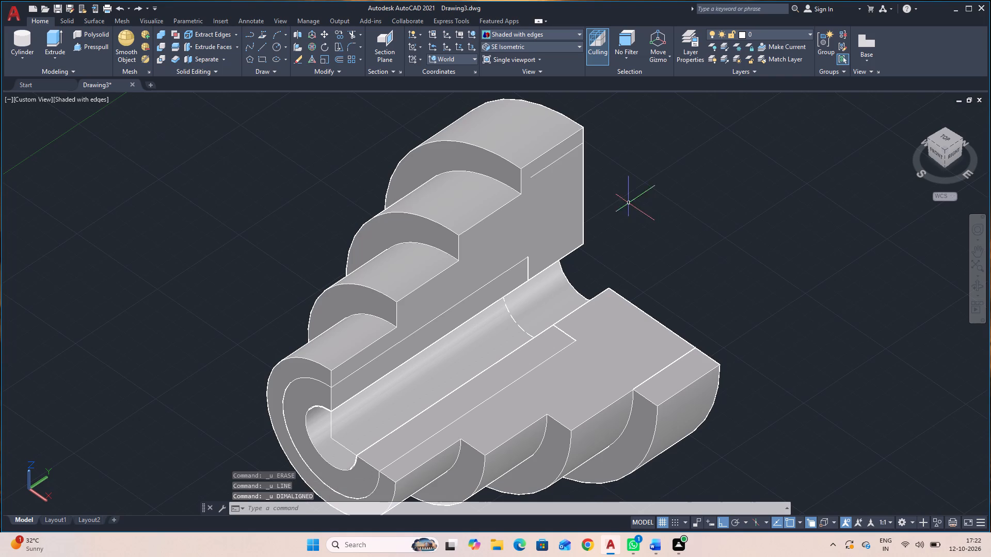
key(ctrl+z)
key(ctrl+z)
key(ctrl+z)
key(ctrl+z)
key(ctrl+z)
key(ctrl+z)
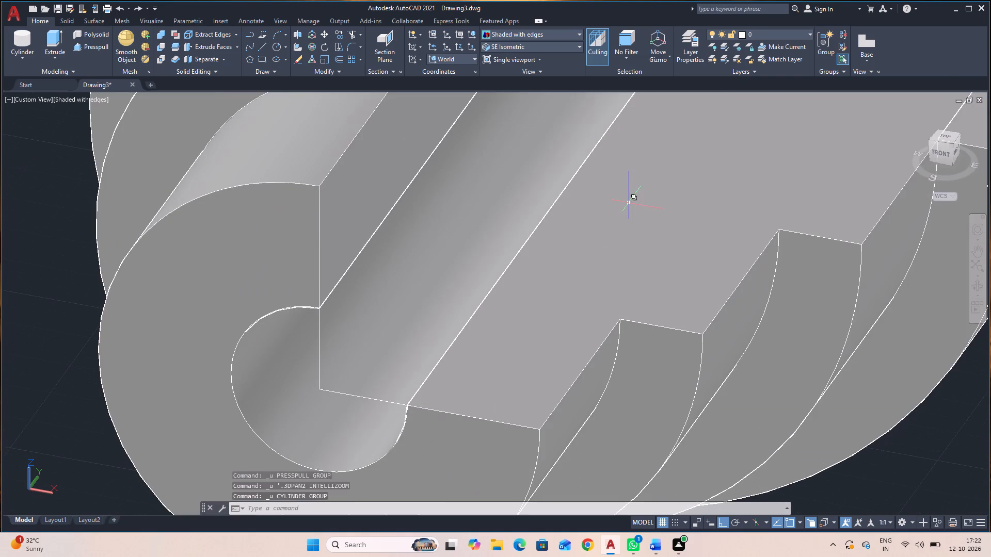
key(ctrl+z)
key(ctrl+z)
key(ctrl+z)
key(ctrl+z)
key(ctrl+z)
key(ctrl+z)
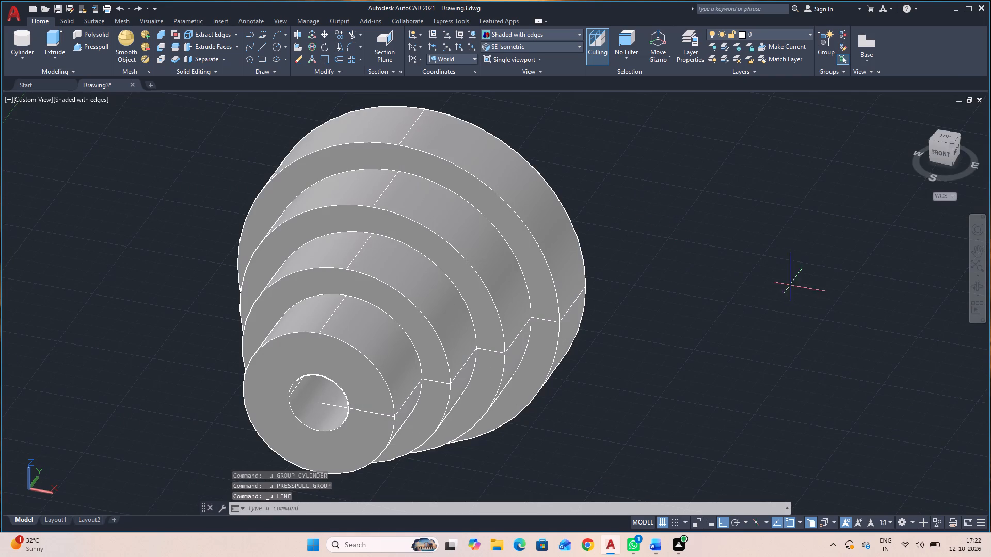
Examine the uncut stepped cylinder and its bore from the side and the front.
click(980, 288)
drag(753, 337, 712, 381)
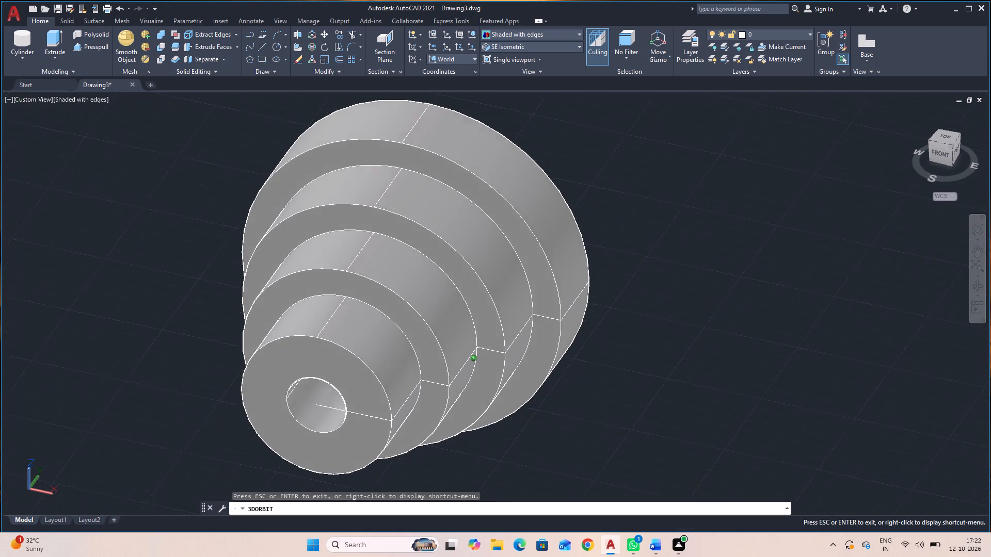
drag(712, 381, 618, 423)
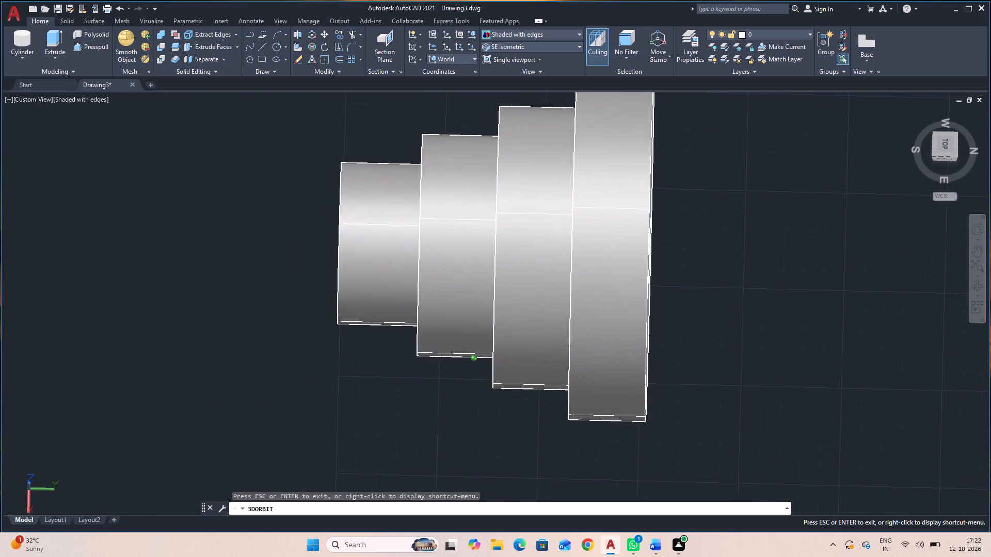
drag(618, 423, 677, 389)
drag(619, 445, 739, 364)
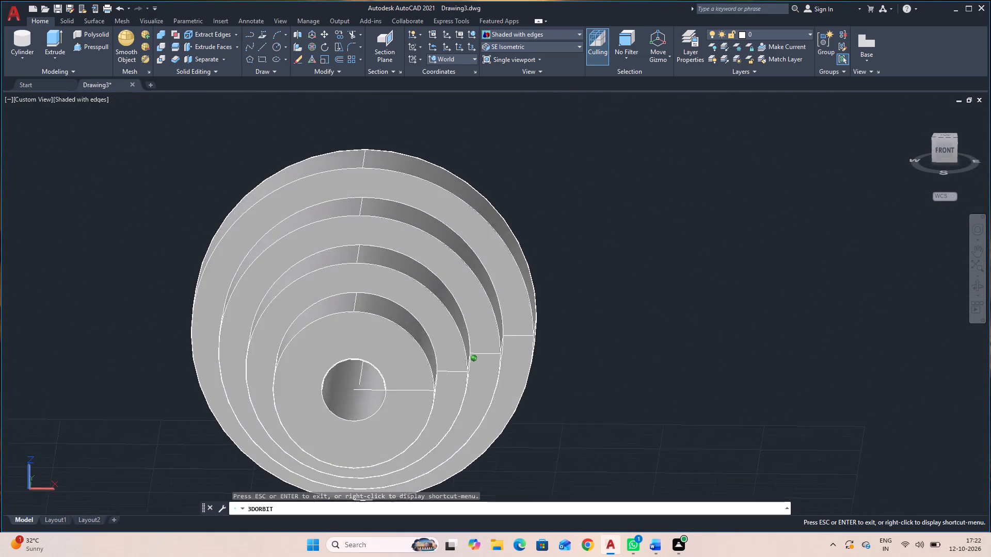
drag(739, 364, 731, 349)
click(720, 379)
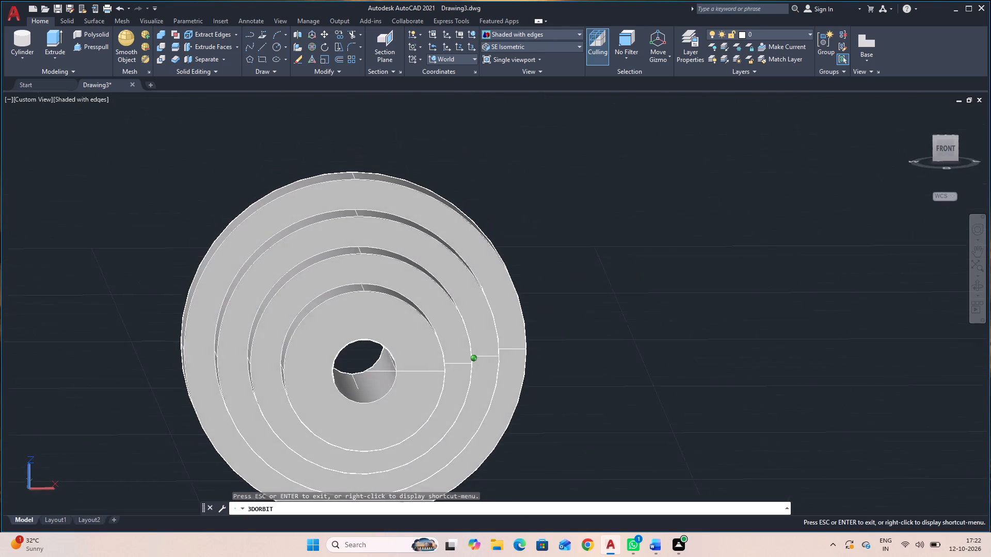
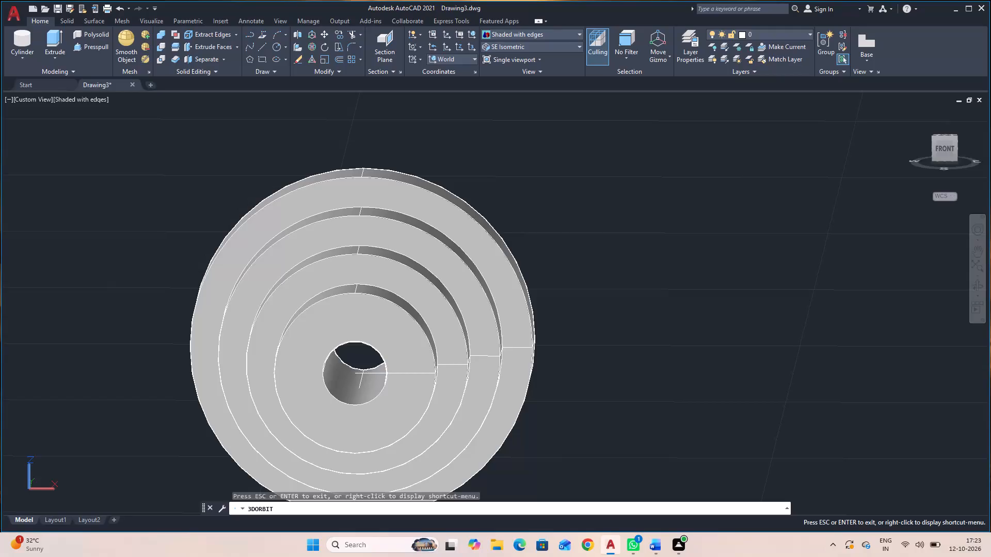
Draw a continuous line from the front face's bore centre 40 up, then along the top edges and step faces to the largest cylinder's front rim.
middle_drag(613, 409, 640, 318)
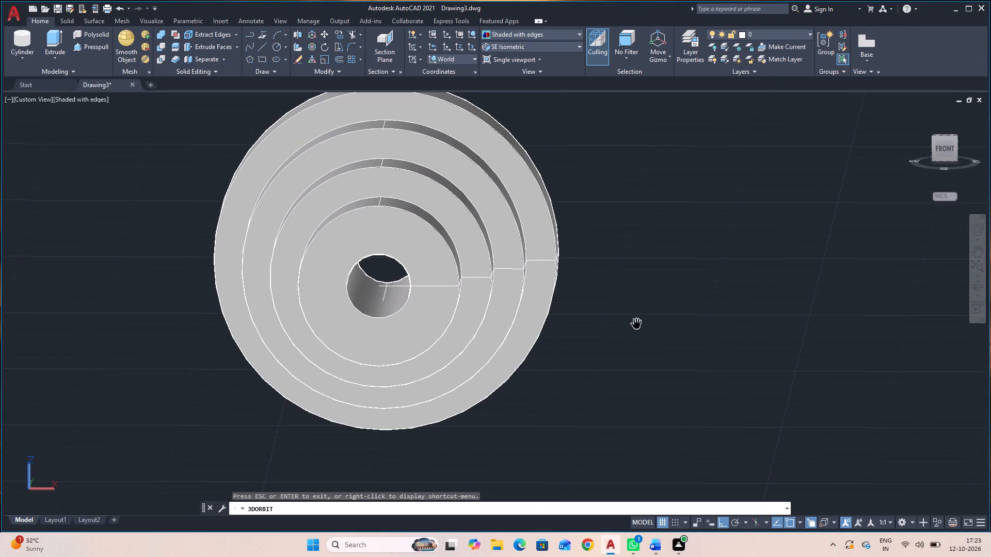
scroll(630, 330, down, 1)
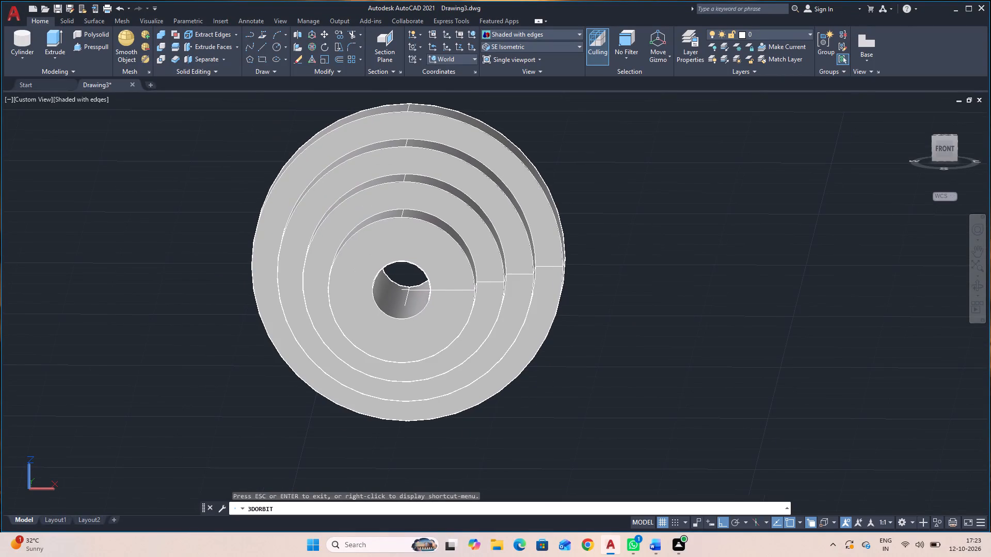
scroll(626, 332, down, 1)
click(980, 289)
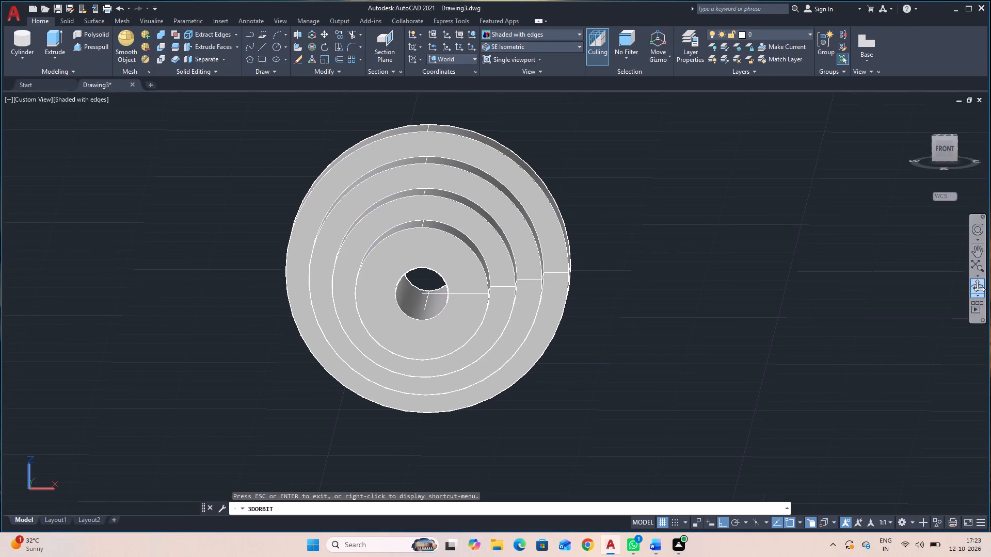
drag(902, 318, 842, 348)
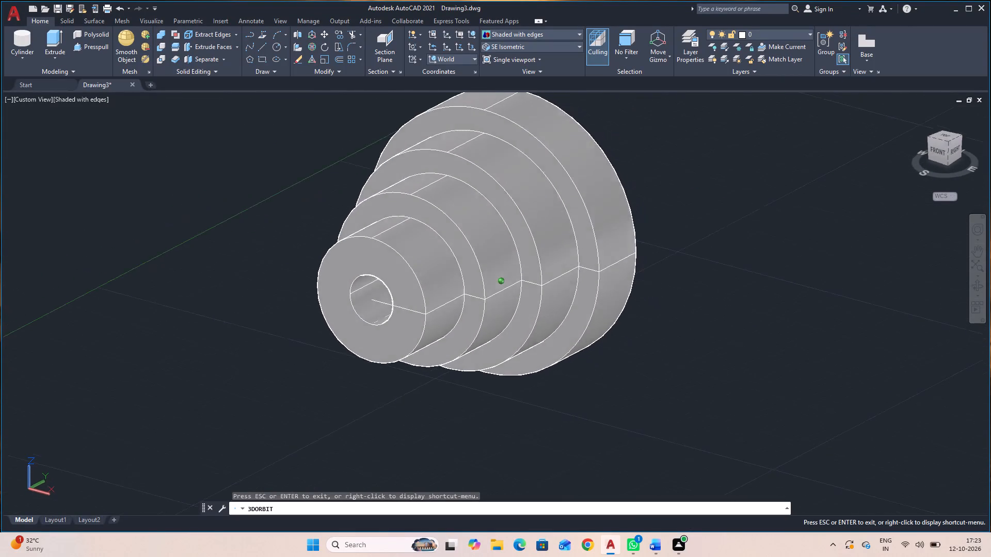
drag(842, 348, 858, 367)
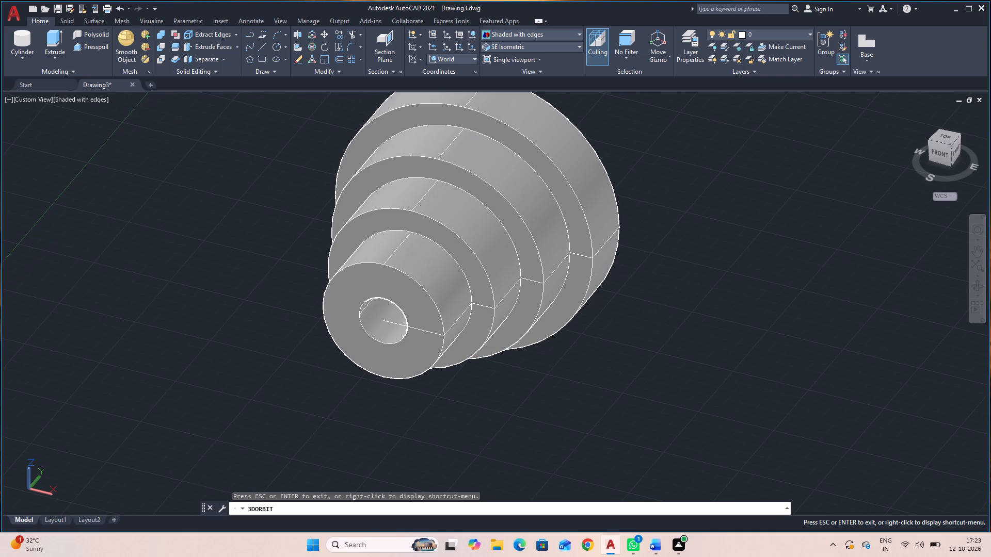
key(Escape)
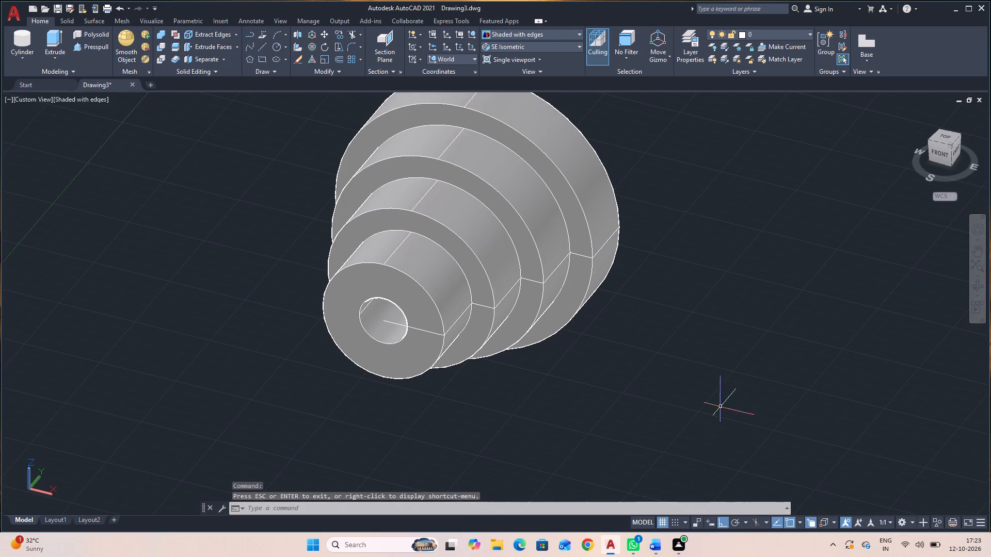
middle_drag(762, 259, 771, 306)
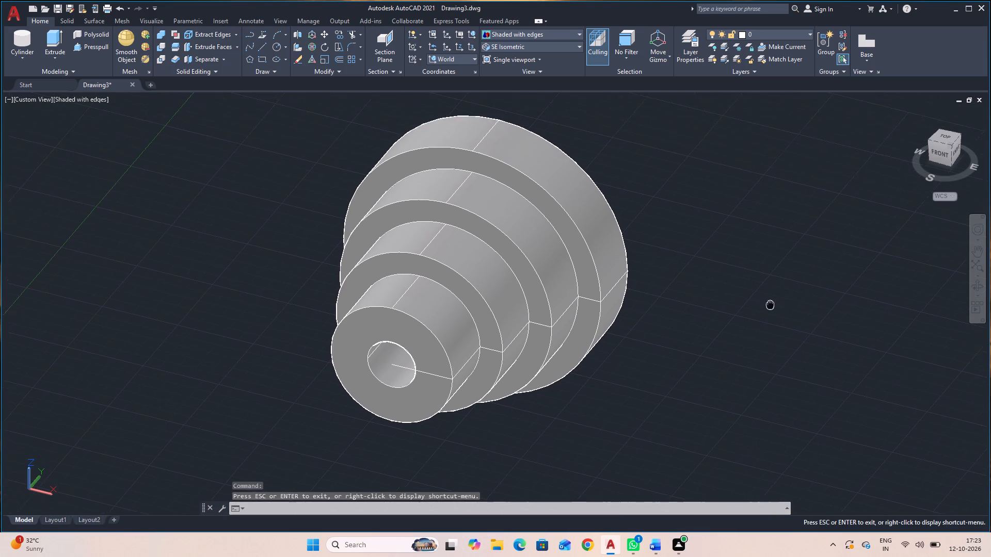
middle_drag(771, 306, 775, 318)
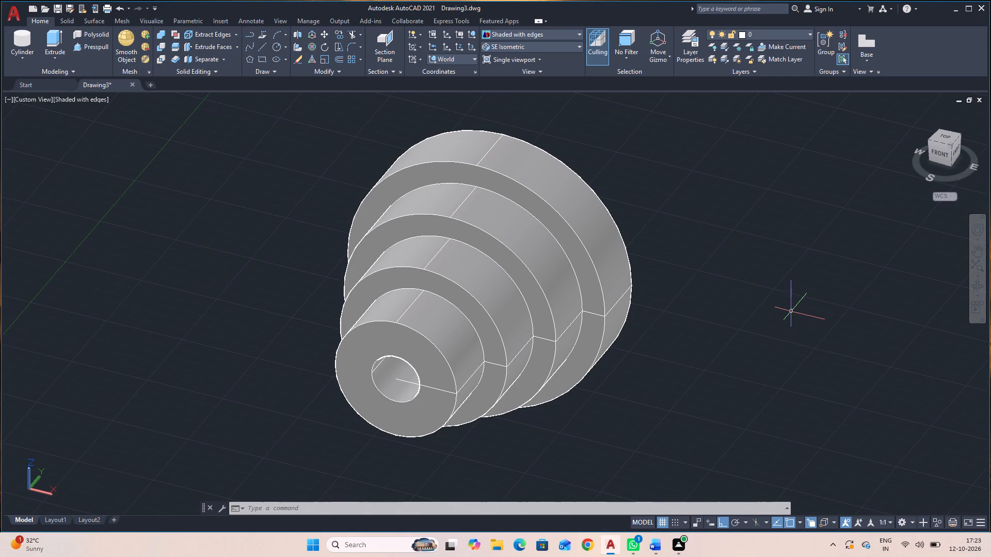
key(l)
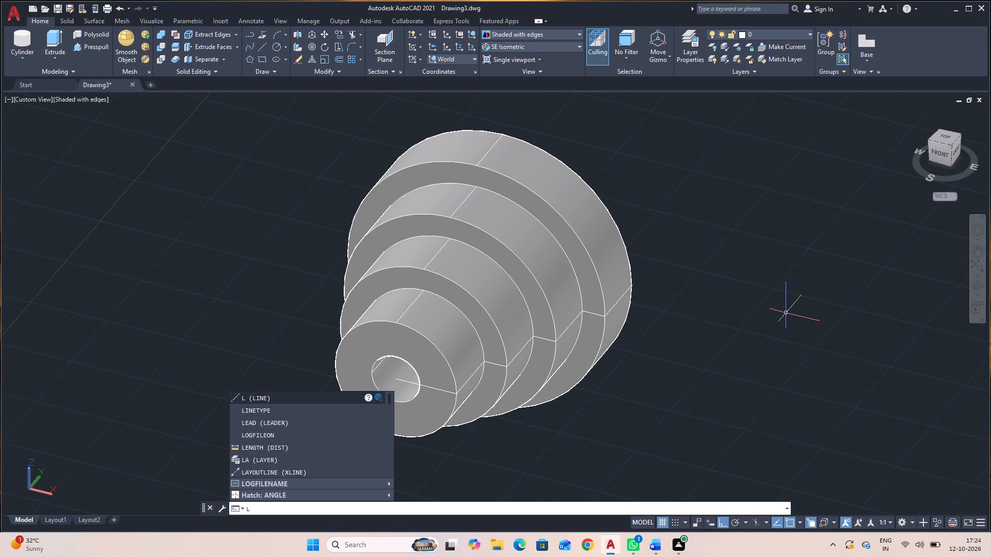
key(space)
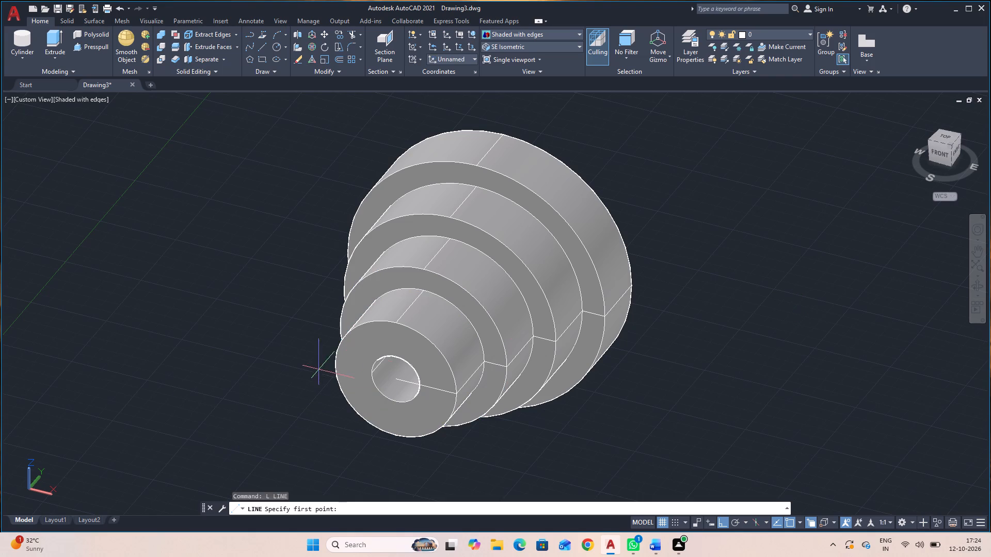
click(397, 376)
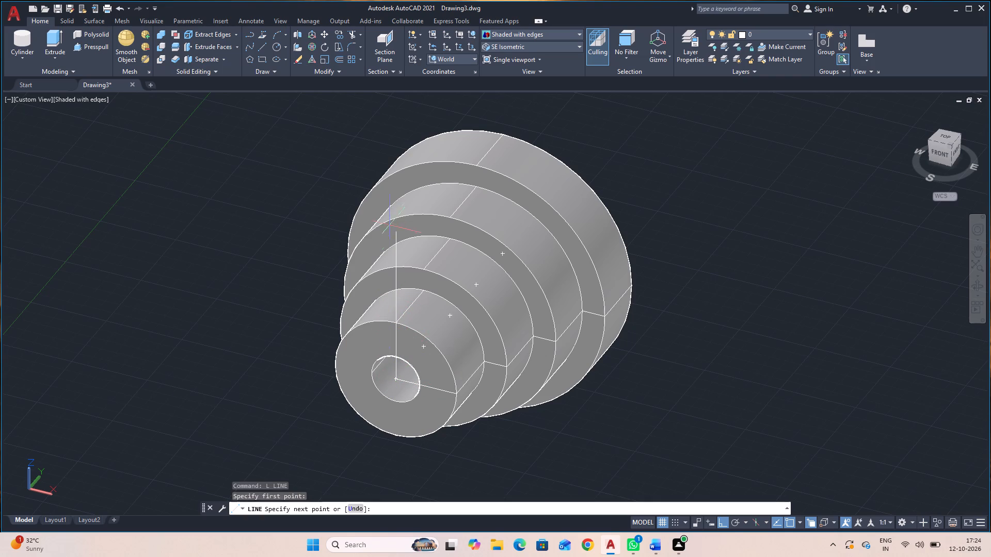
text(40)
key(Return)
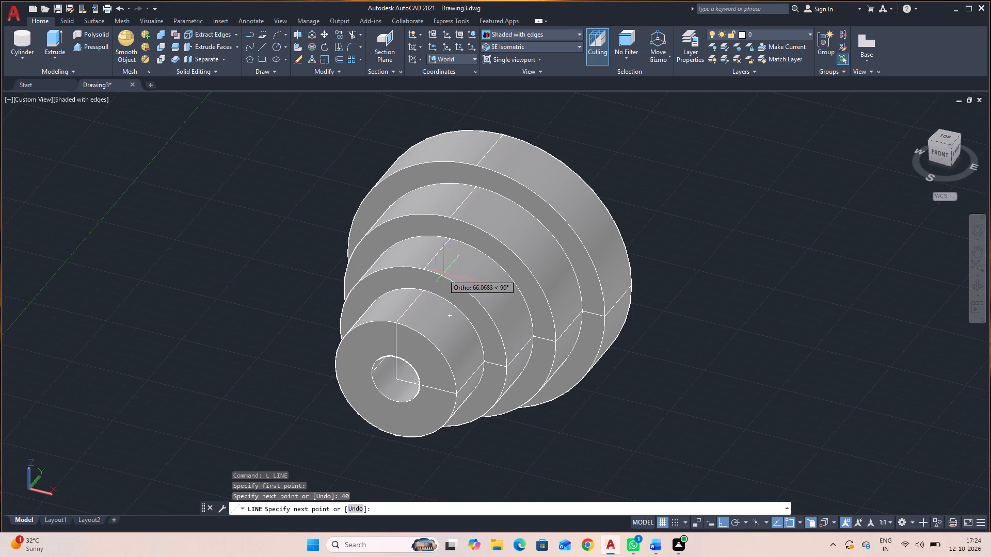
click(424, 290)
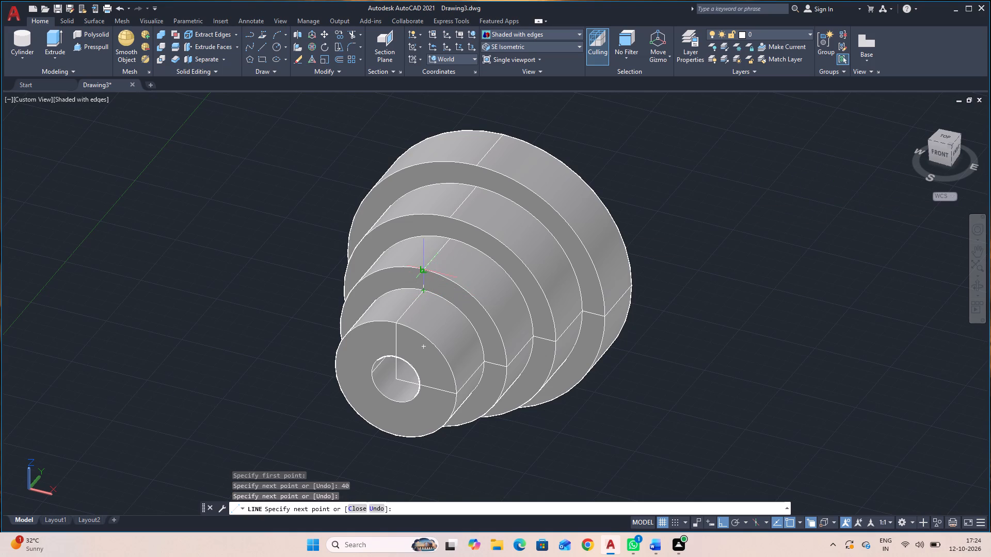
click(427, 268)
click(452, 237)
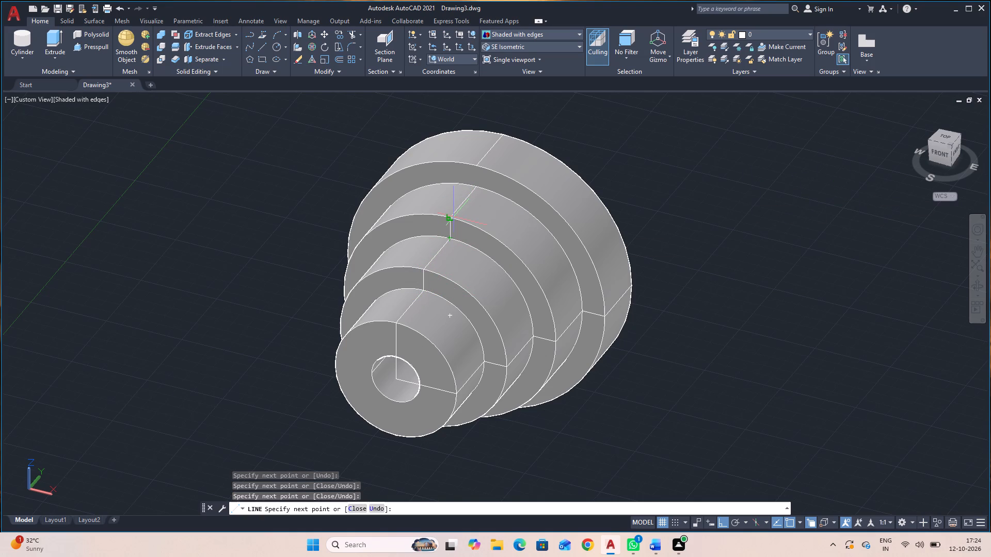
click(447, 218)
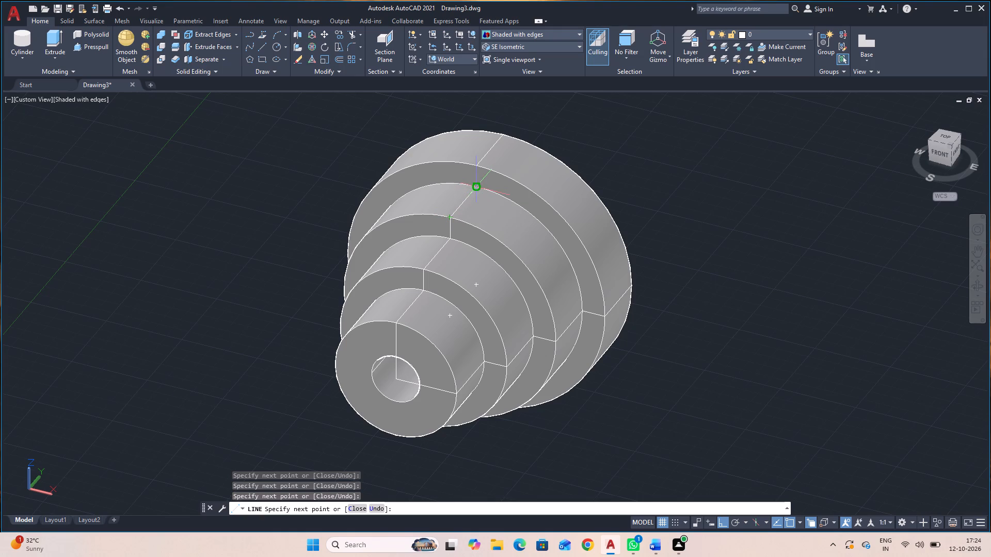
click(475, 186)
click(476, 167)
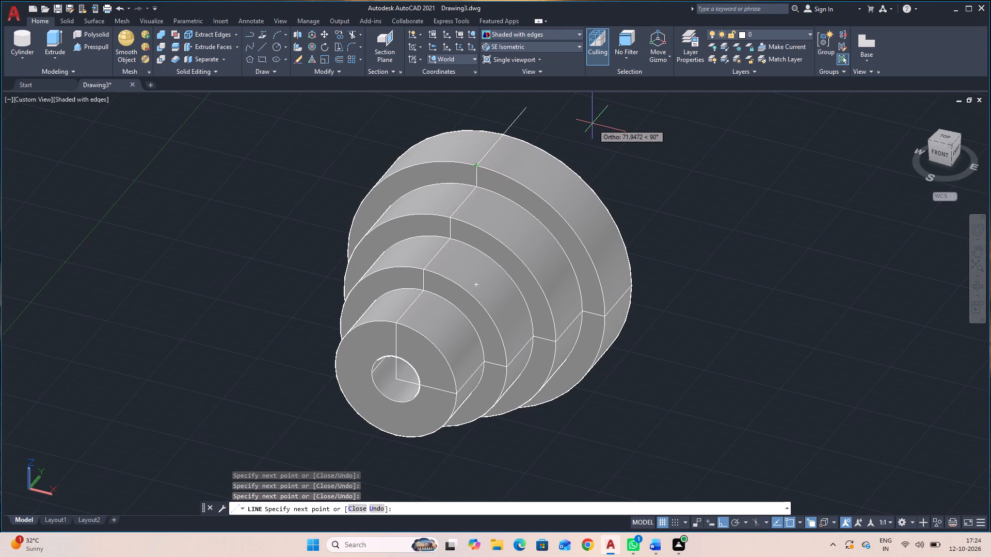
key(Escape)
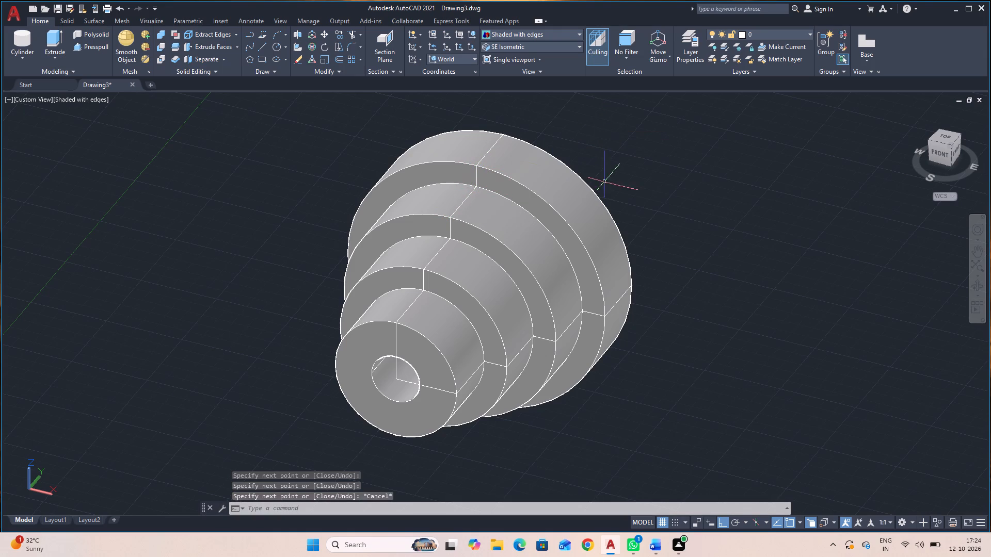
Presspull the quarter areas of all four stepped front faces backward through the solid to cut out a quarter section.
click(87, 46)
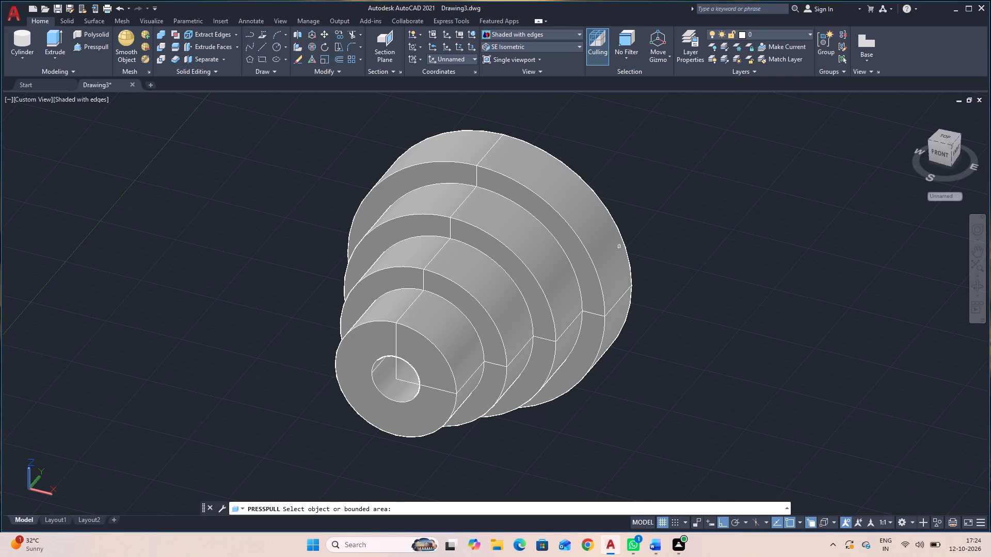
click(582, 258)
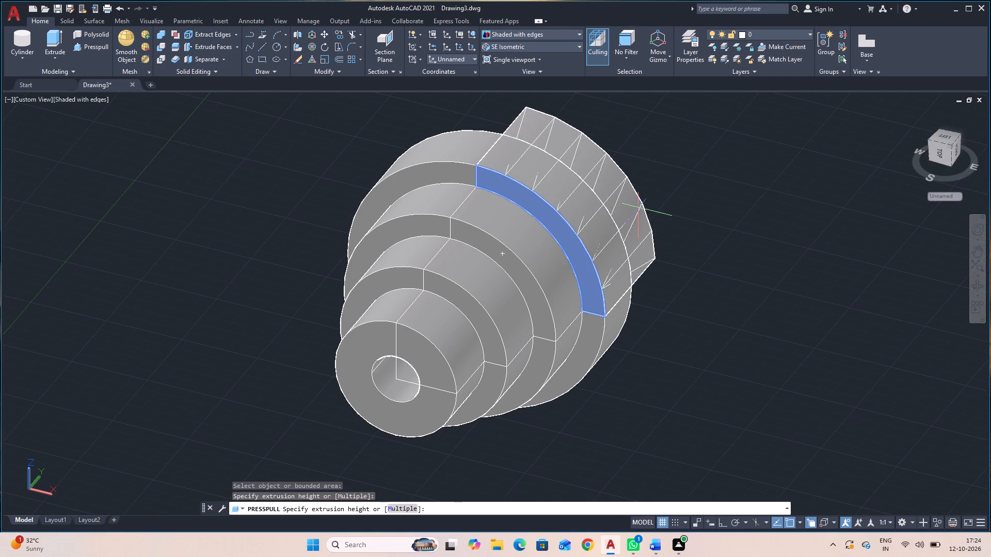
click(642, 206)
click(517, 273)
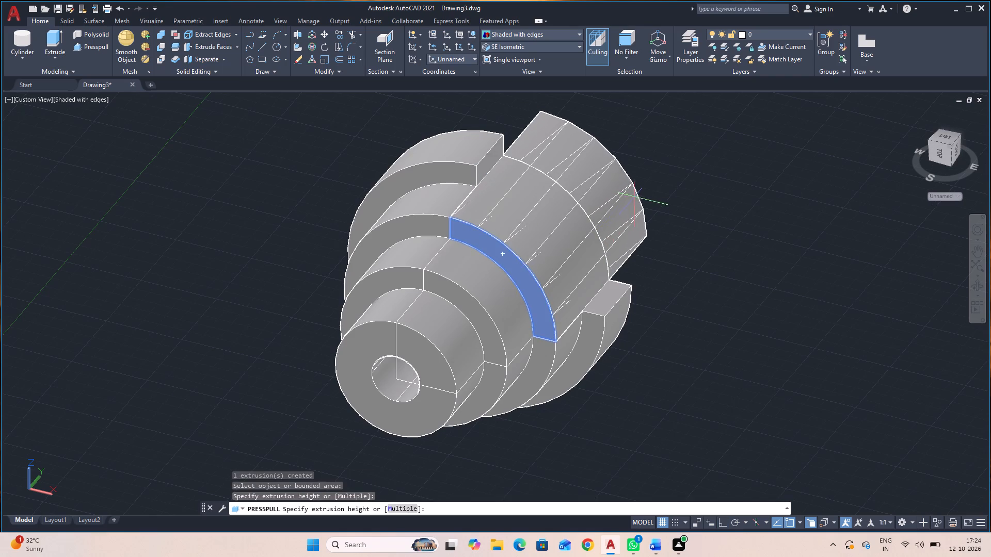
click(635, 196)
click(469, 306)
click(658, 201)
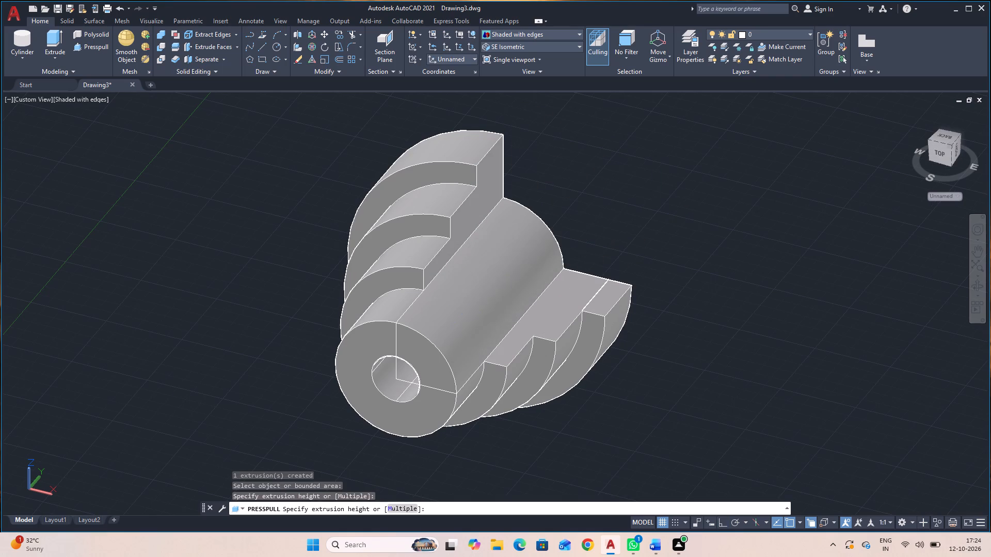
click(416, 356)
click(663, 184)
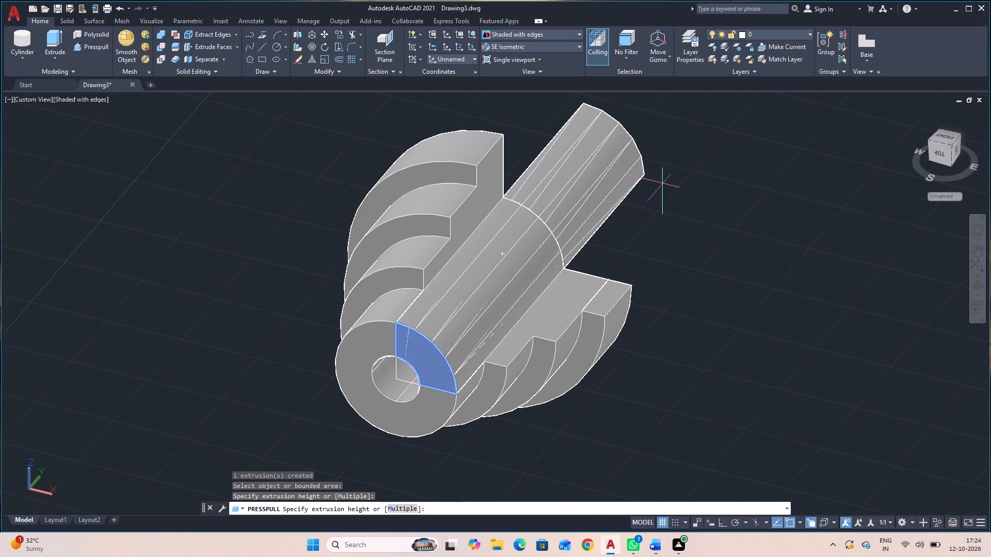
key(Escape)
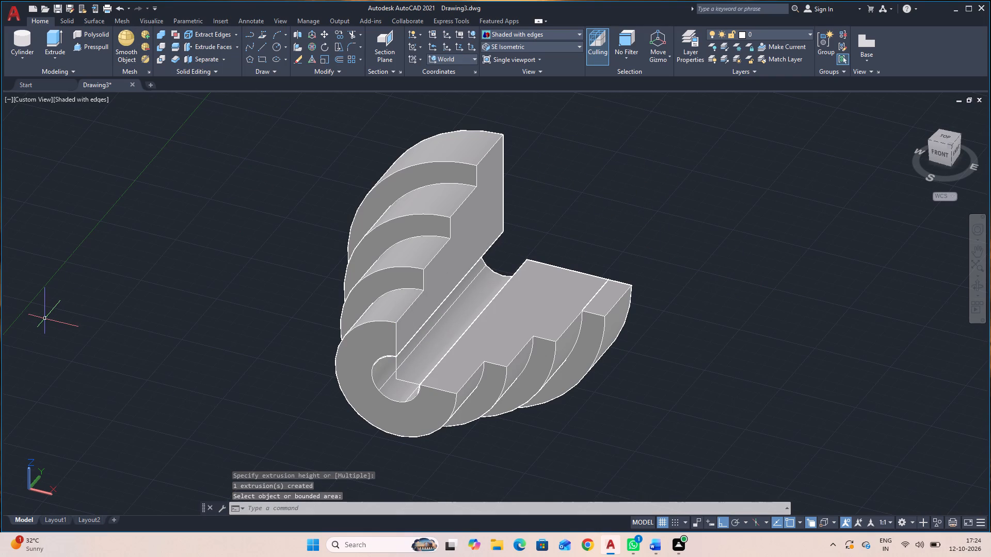
Draw a line from the vertical cut face's top rear corner: 8 down and 32 forward.
key(l)
key(space)
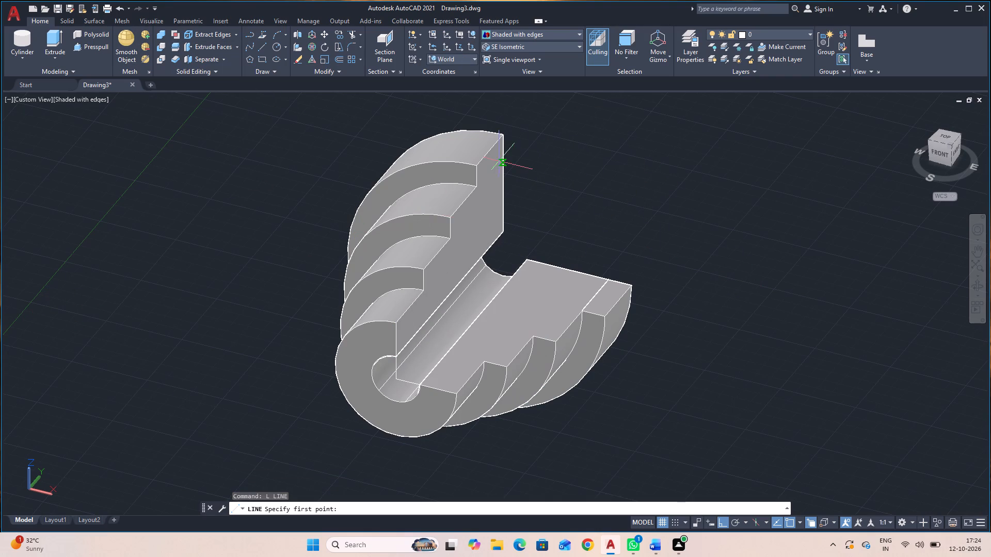
click(505, 138)
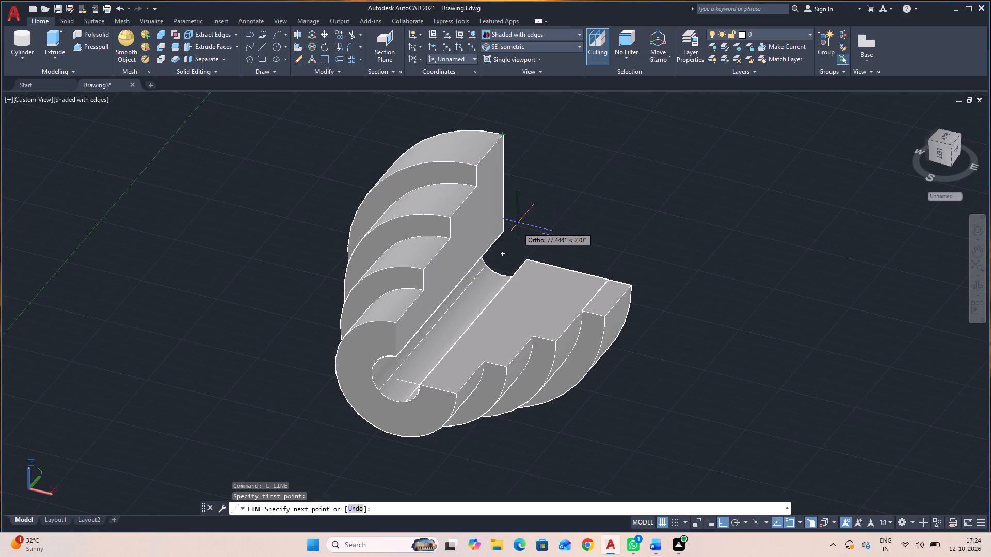
key(8)
key(Return)
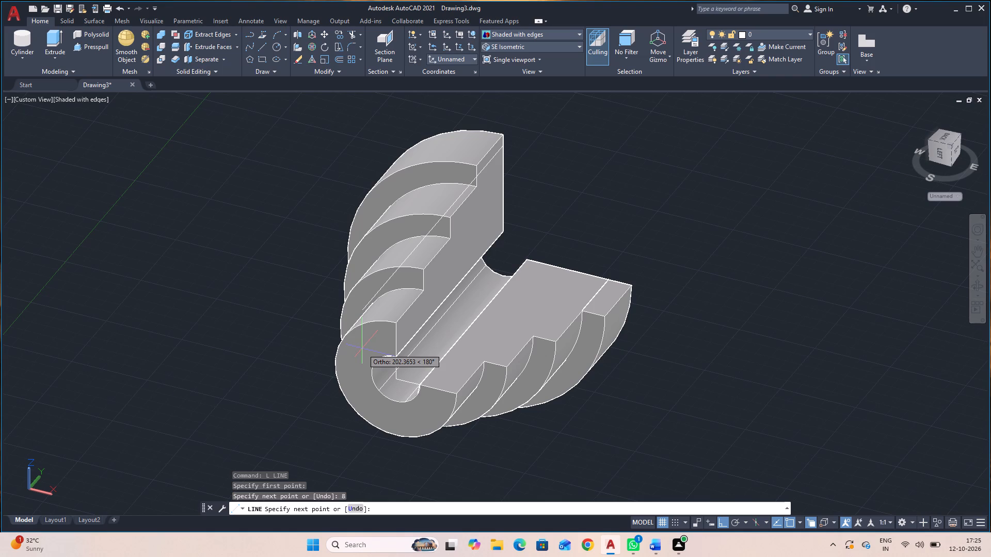
text(32)
key(Return)
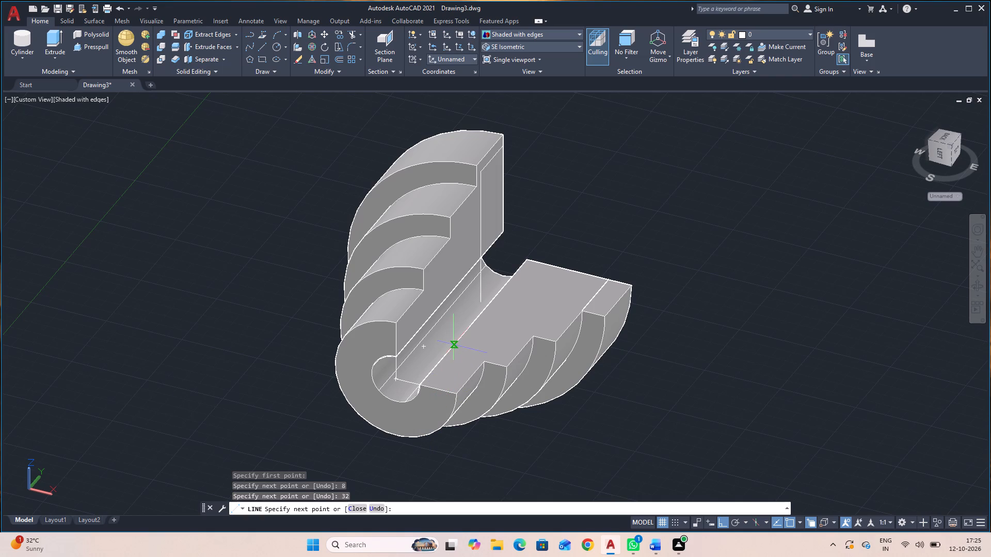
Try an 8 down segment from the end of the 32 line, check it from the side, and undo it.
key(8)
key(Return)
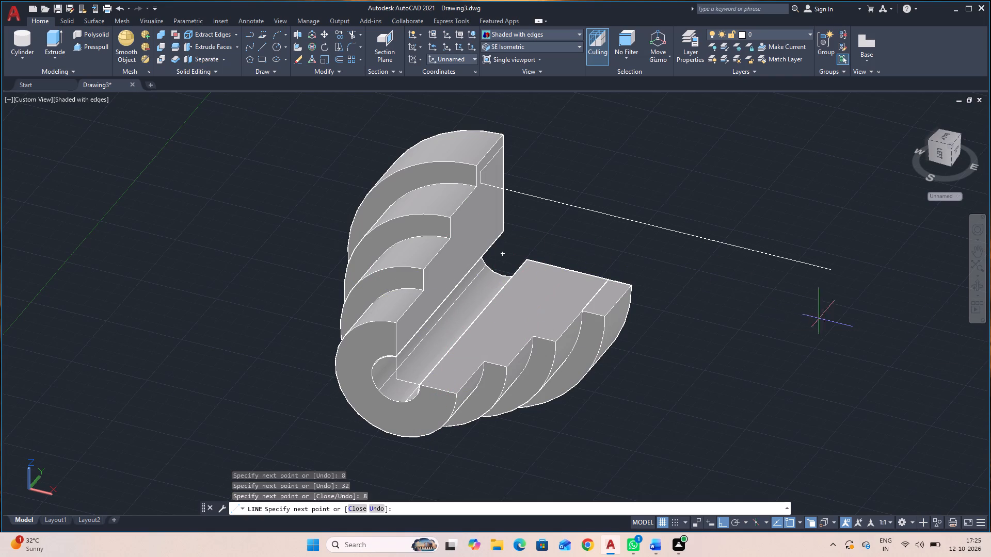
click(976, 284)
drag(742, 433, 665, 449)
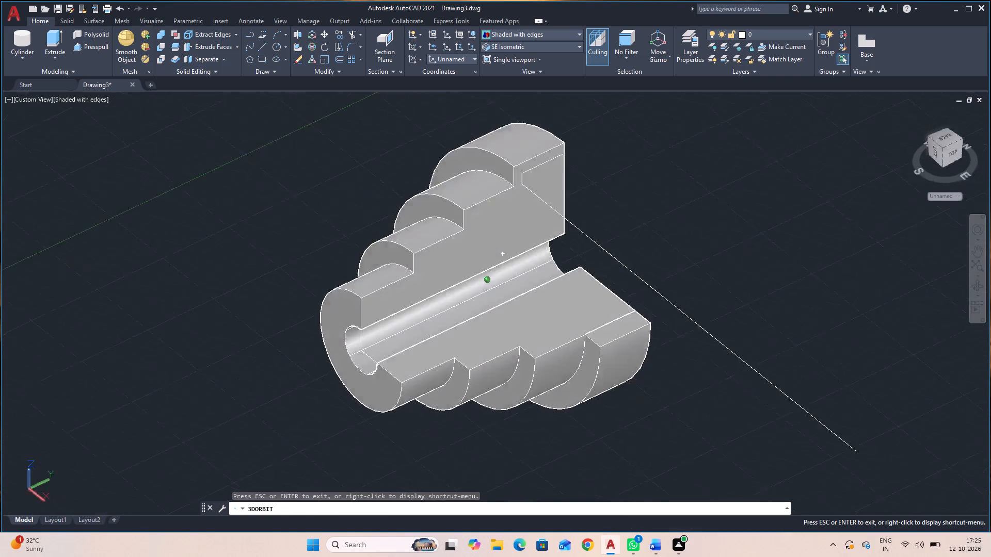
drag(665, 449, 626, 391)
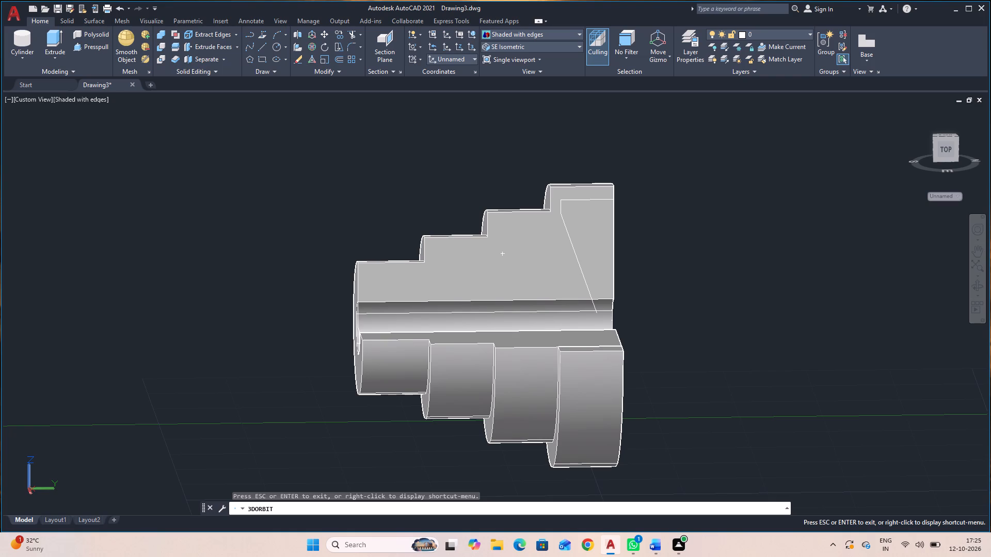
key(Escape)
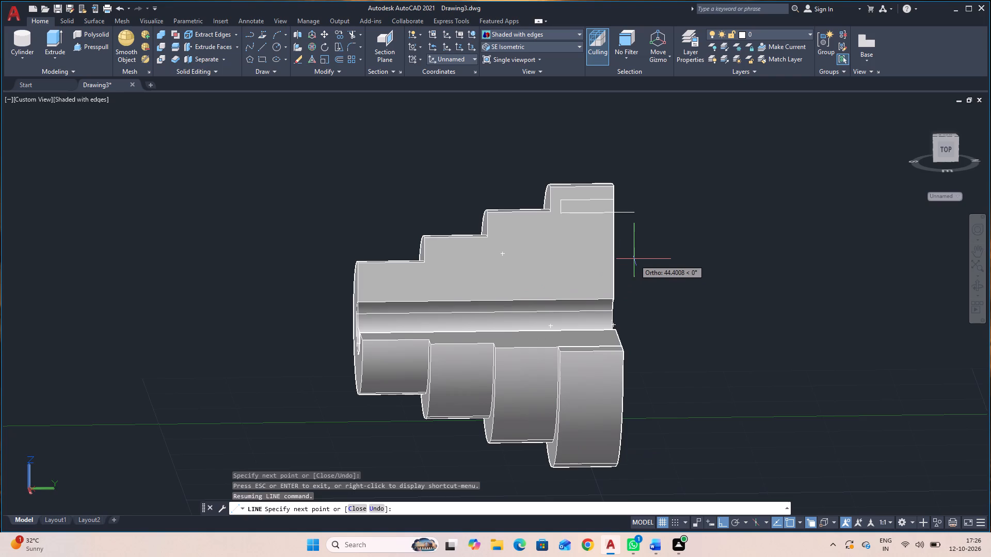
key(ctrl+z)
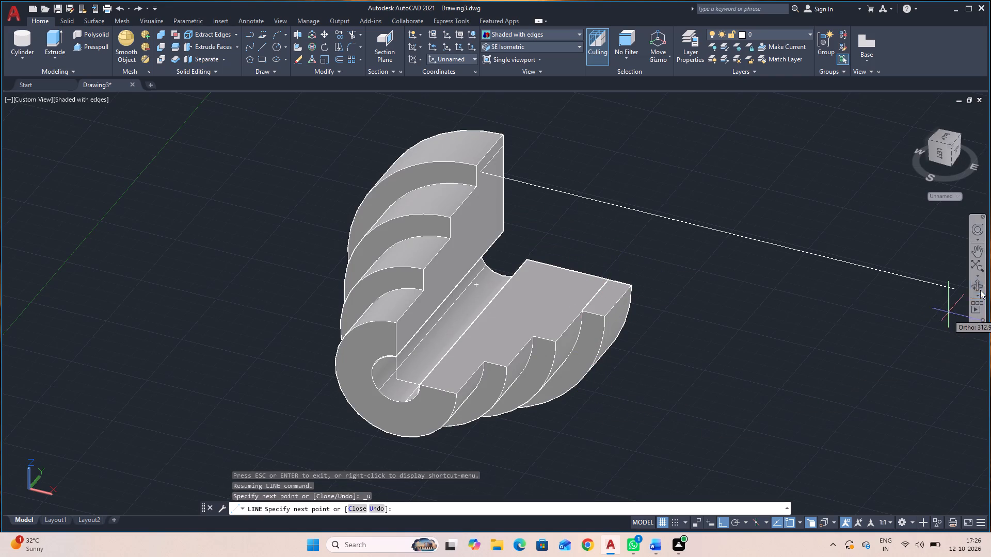
Continue the profile line on the vertical cut face with a 15 down segment from the end of the 32 line.
click(979, 290)
drag(892, 374, 799, 379)
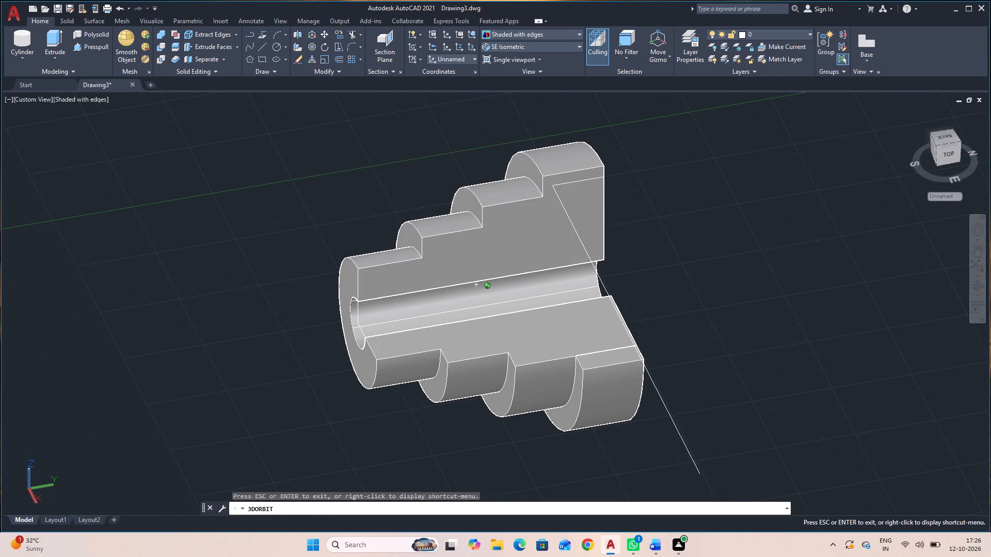
drag(762, 423, 743, 349)
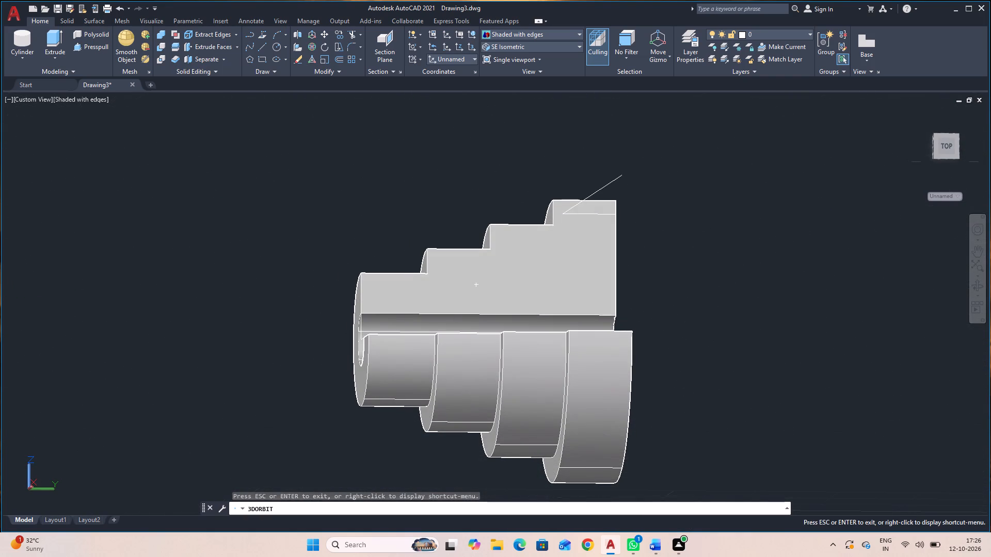
drag(727, 401, 733, 425)
key(Escape)
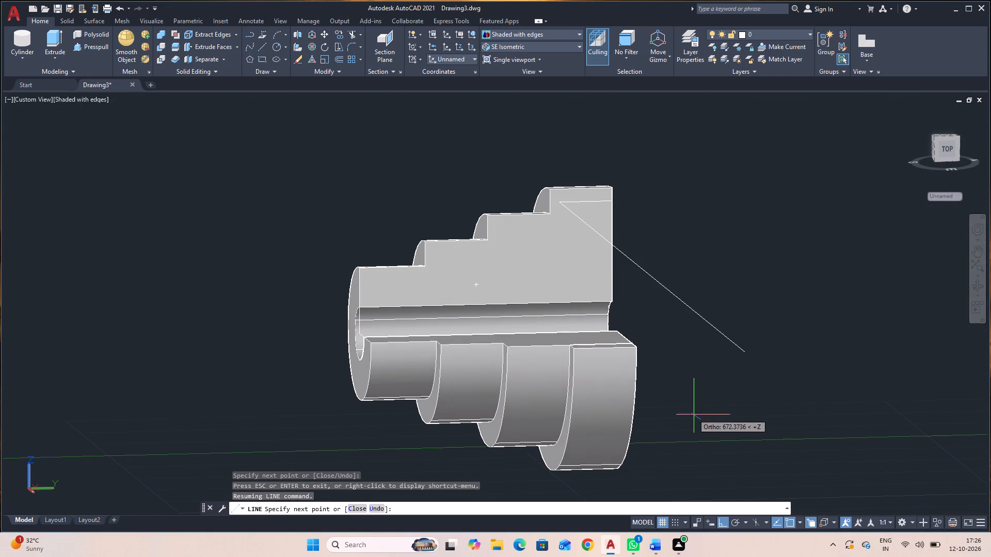
text(15)
key(Return)
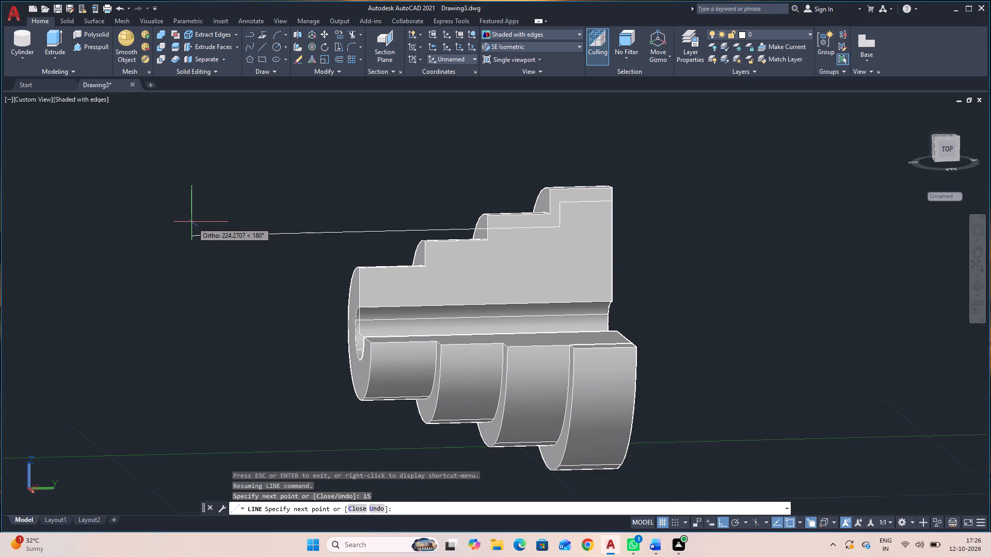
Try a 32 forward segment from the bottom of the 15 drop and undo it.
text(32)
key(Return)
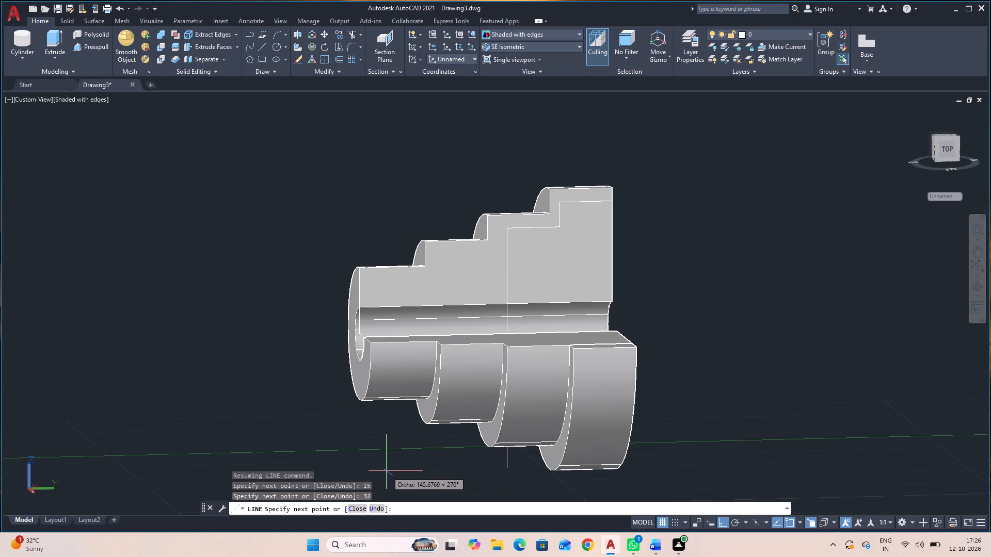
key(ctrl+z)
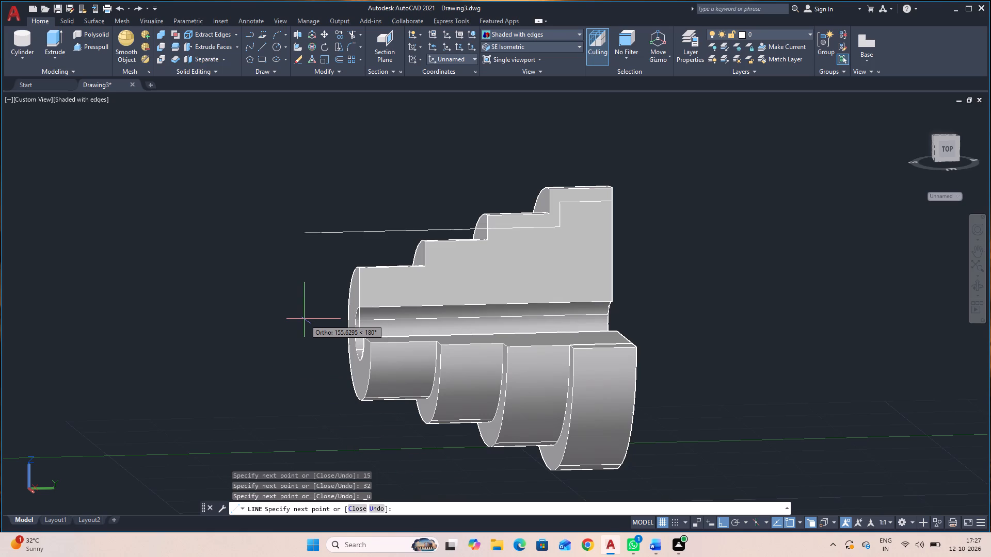
Continue the stepped profile line on the cut face: 38 forward, 15 down and 38 forward.
text(38)
key(Return)
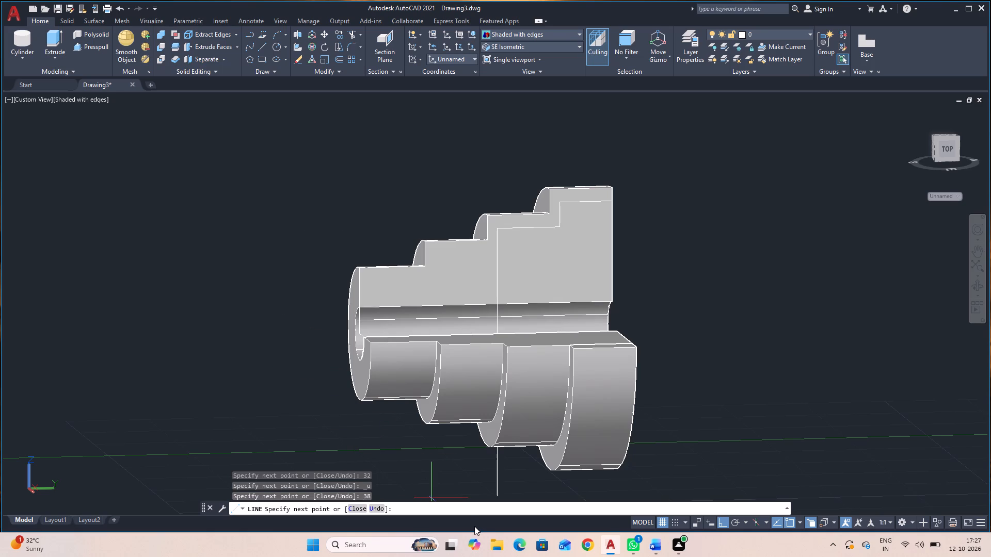
text(15)
key(Return)
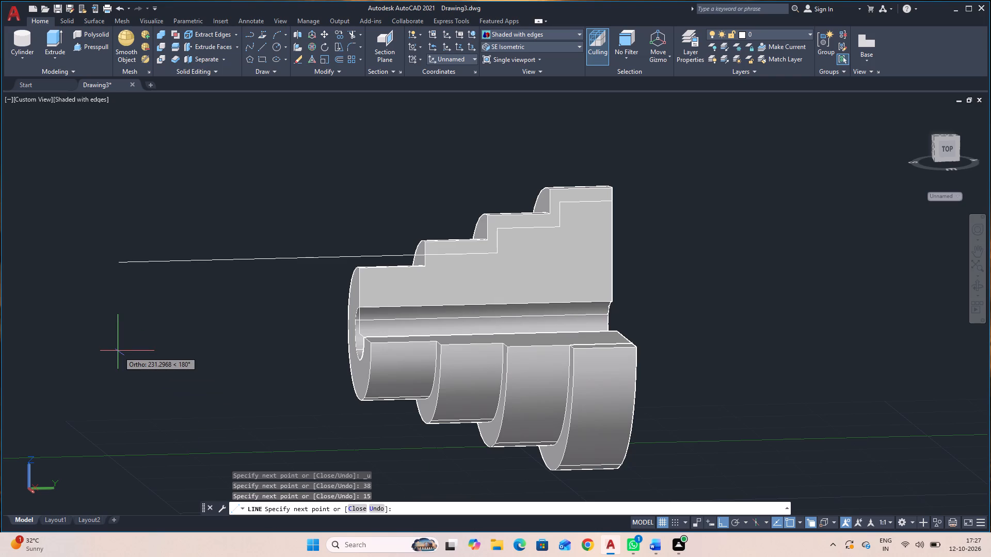
text(38)
key(Return)
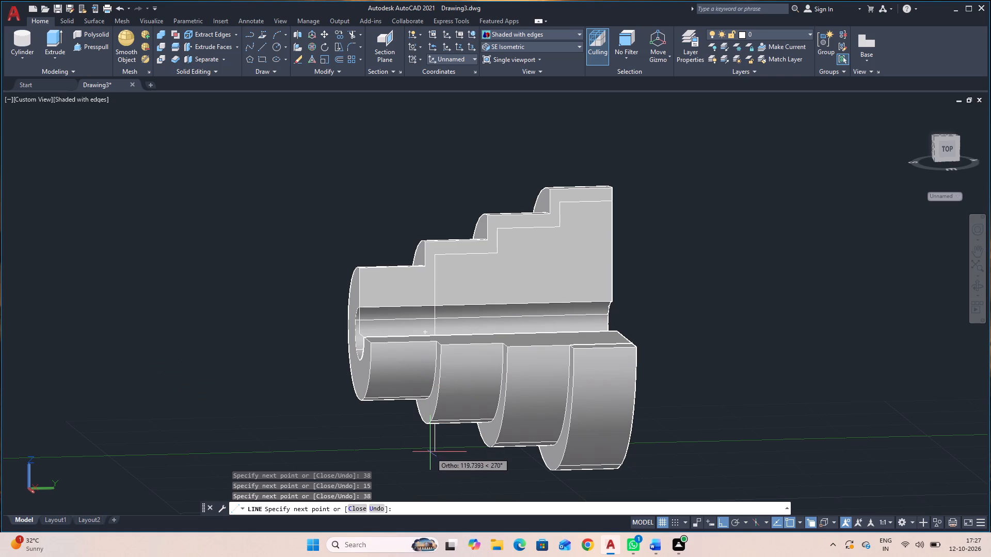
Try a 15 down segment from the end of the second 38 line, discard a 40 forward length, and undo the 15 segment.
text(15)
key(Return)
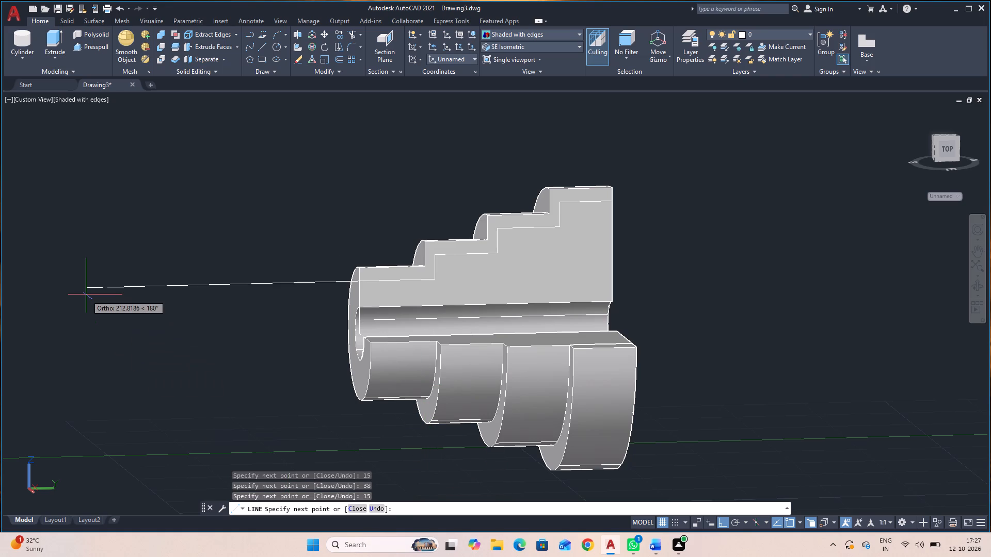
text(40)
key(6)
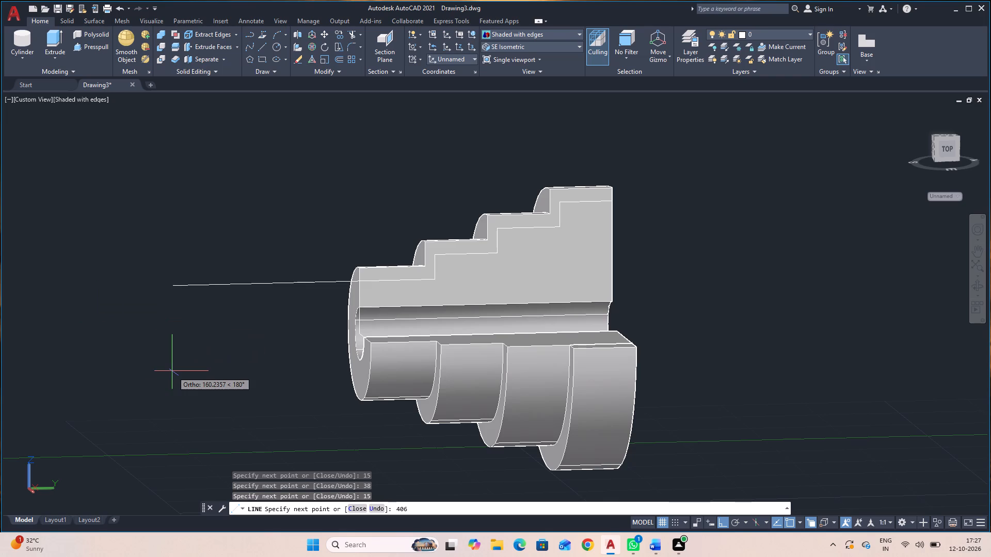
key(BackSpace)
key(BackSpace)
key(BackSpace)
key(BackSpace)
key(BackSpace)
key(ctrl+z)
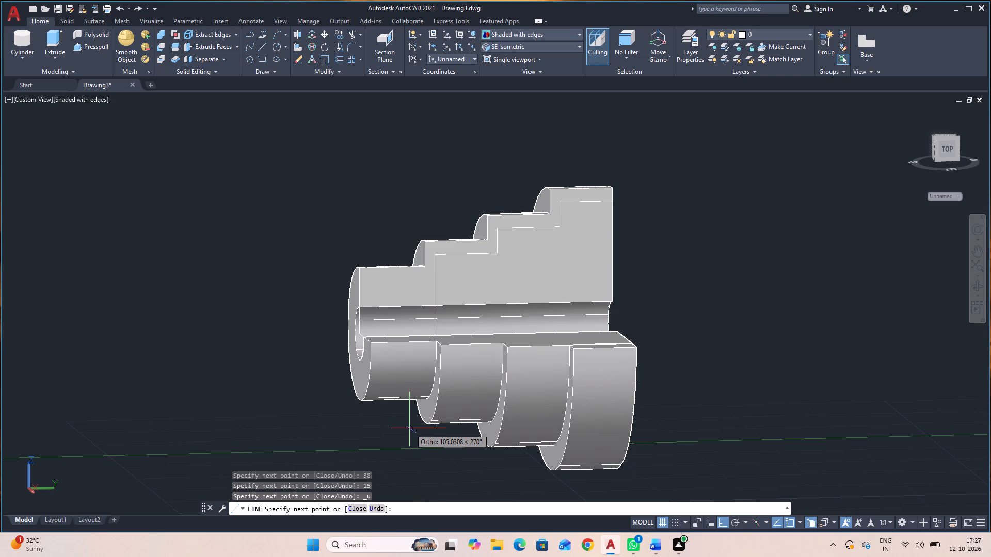
Draw a 15 down segment from the front end of the second 38 line on the cut face.
text(15)
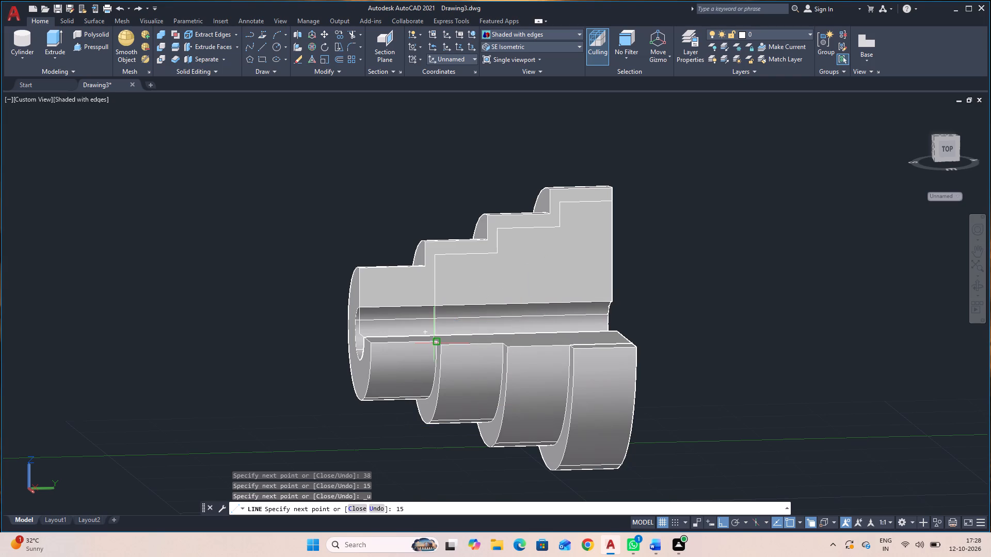
key(Return)
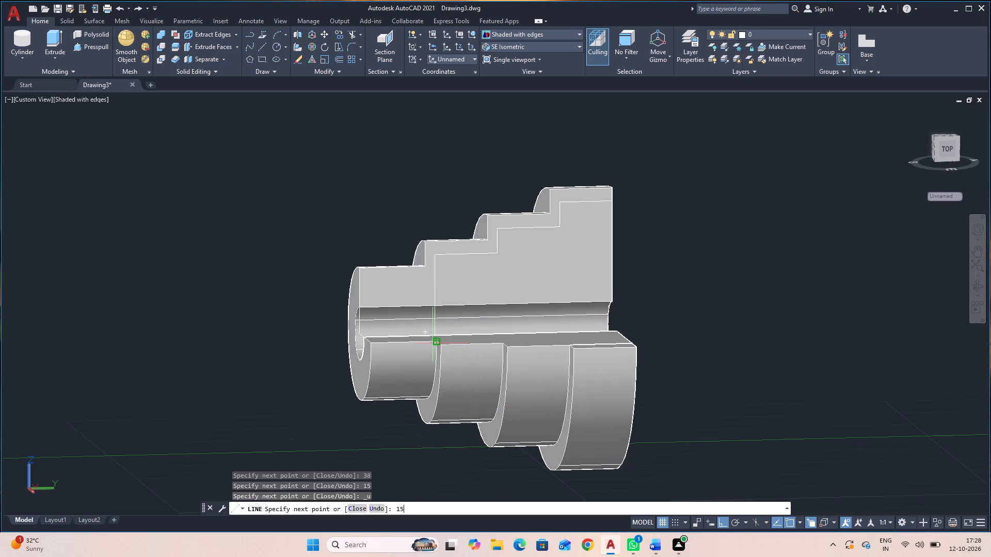
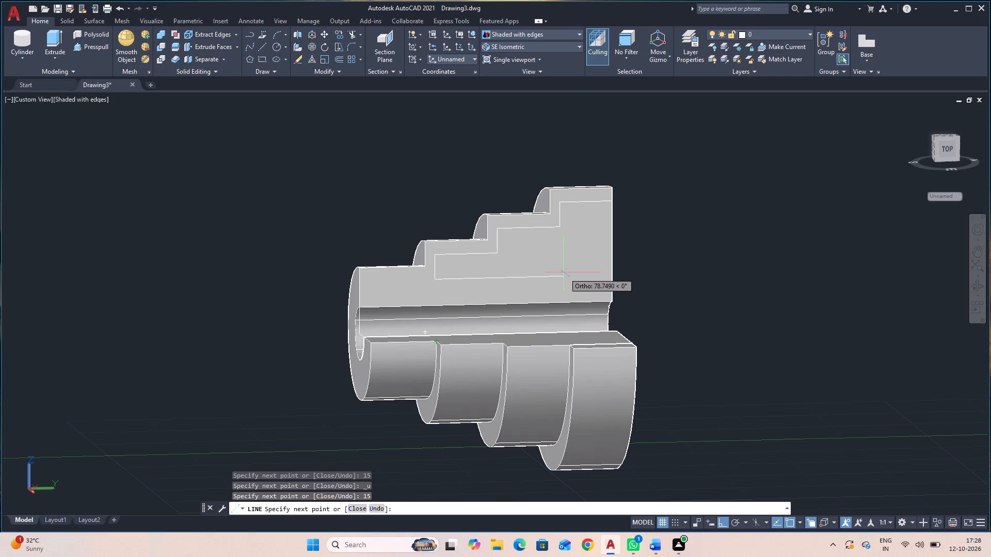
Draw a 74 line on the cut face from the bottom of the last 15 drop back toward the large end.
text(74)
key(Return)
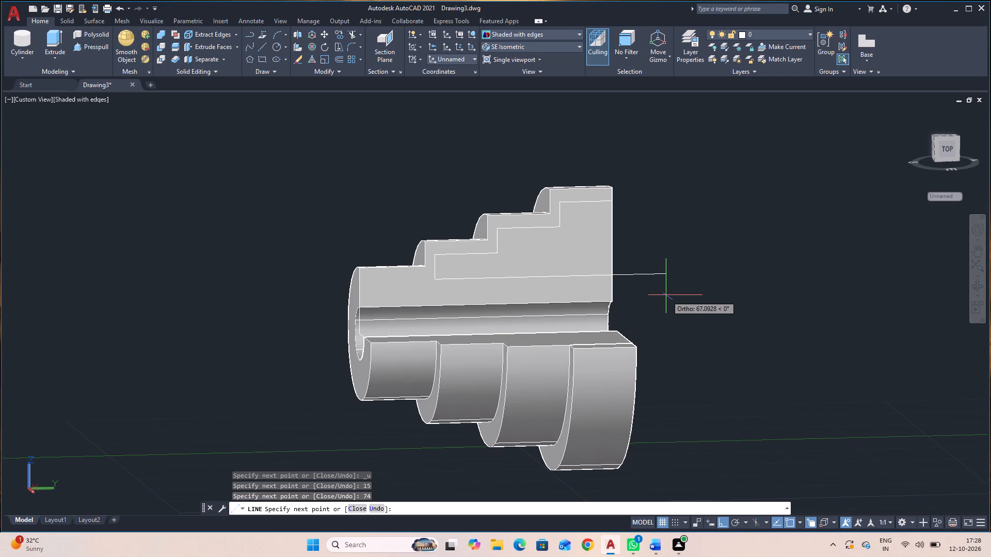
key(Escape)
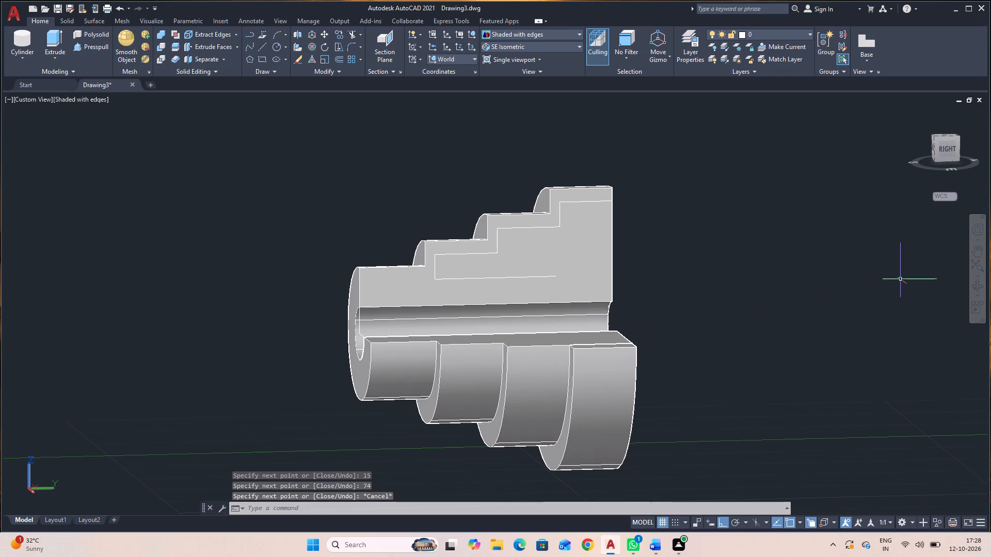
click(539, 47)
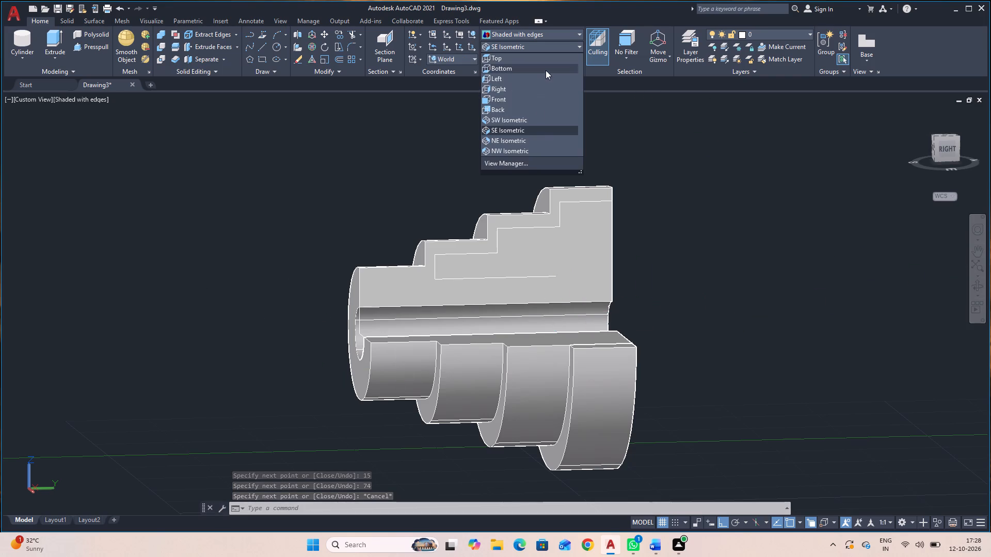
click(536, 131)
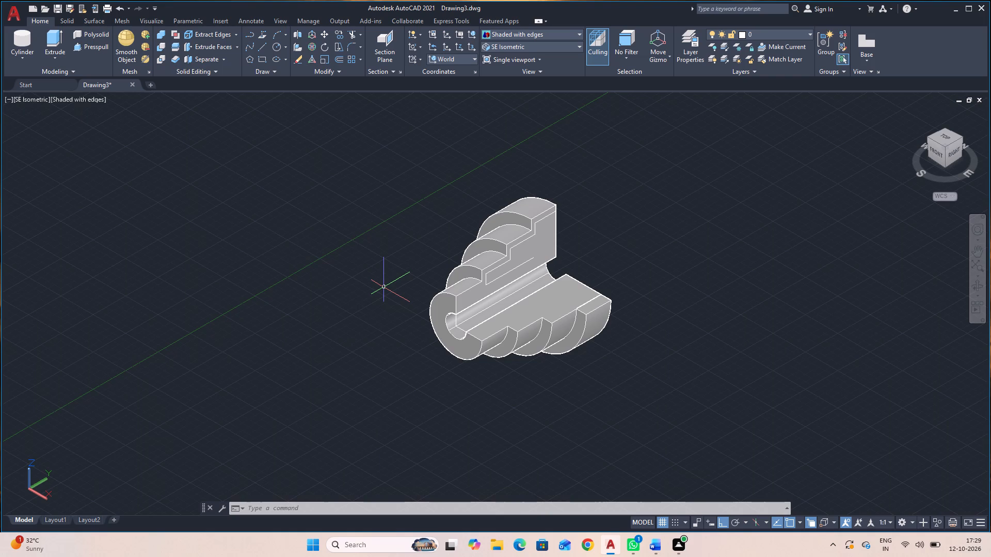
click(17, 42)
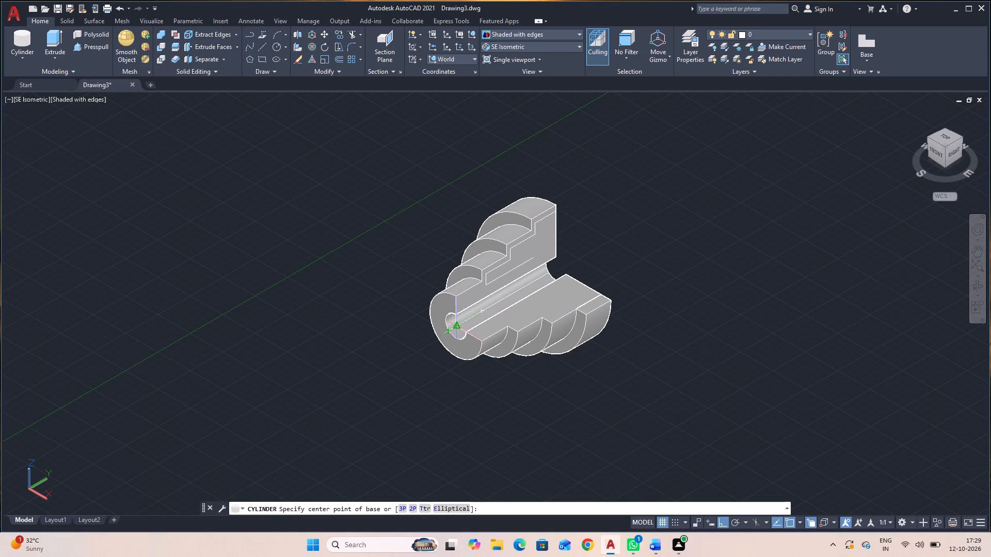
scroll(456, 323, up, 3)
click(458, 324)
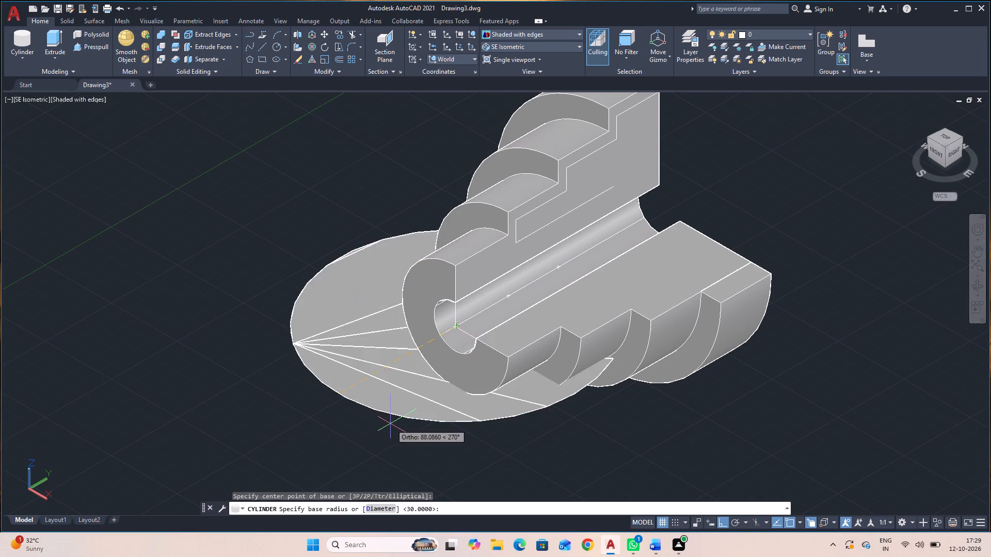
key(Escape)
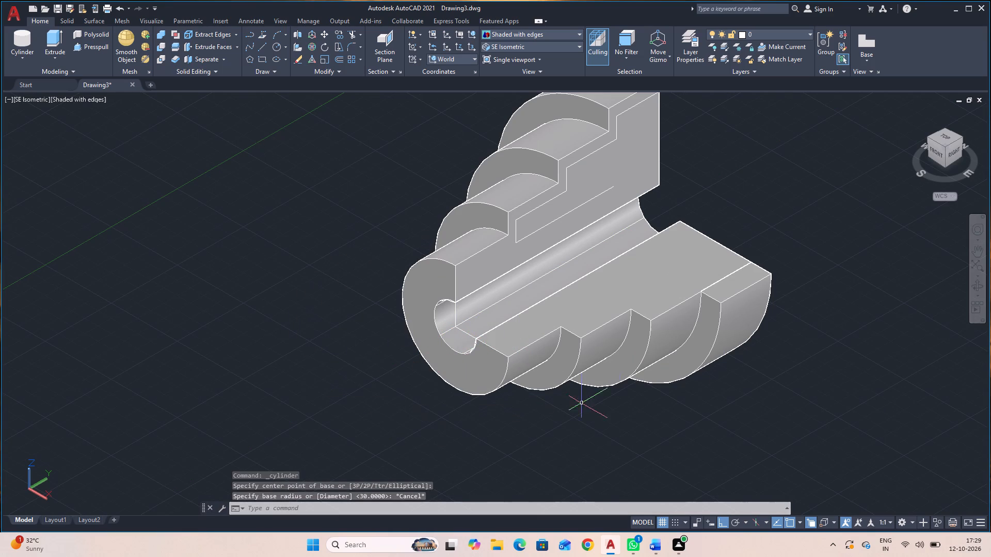
Create a cylinder centred on the bore at the small end face, radius 30, with its axis endpoint 120 toward the large end.
click(974, 282)
drag(780, 406, 830, 391)
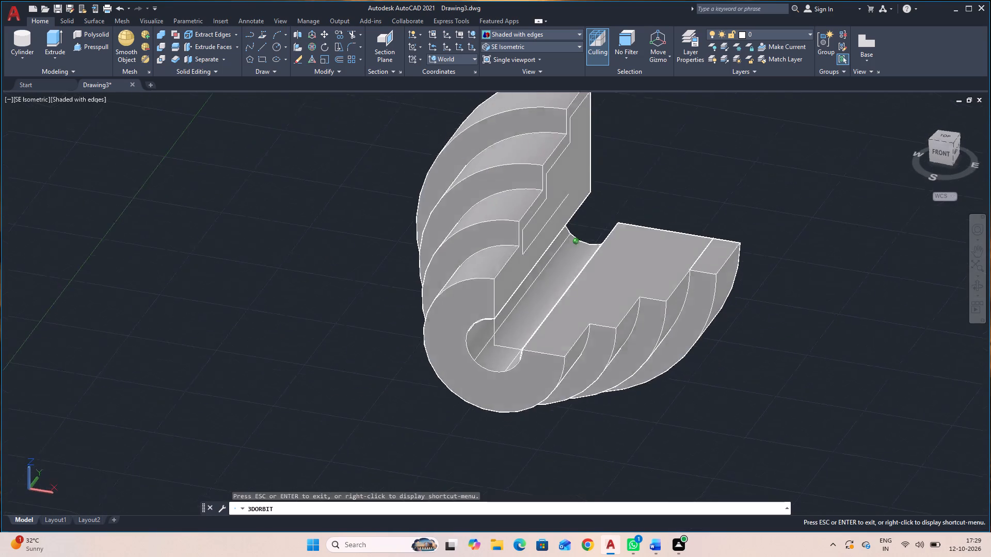
drag(830, 391, 839, 381)
key(Escape)
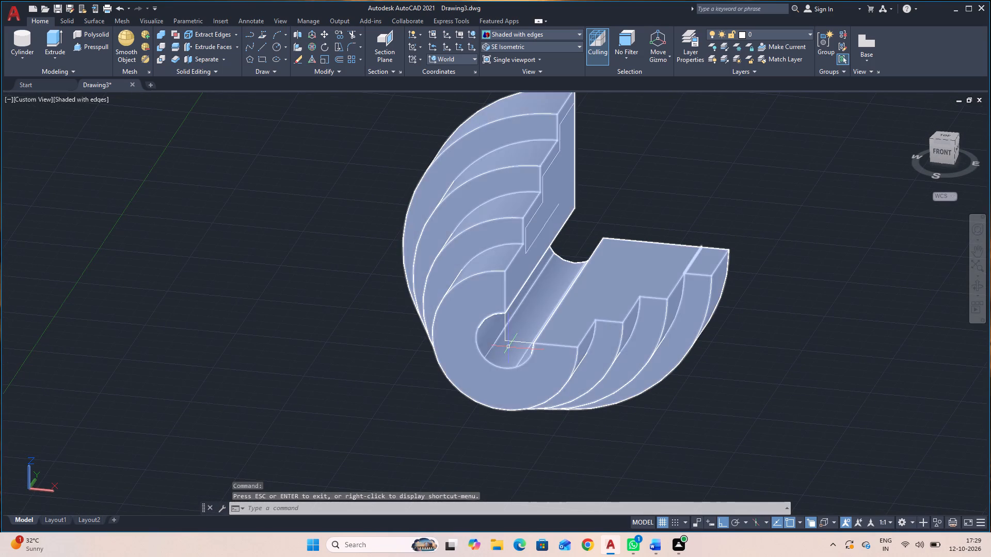
key(space)
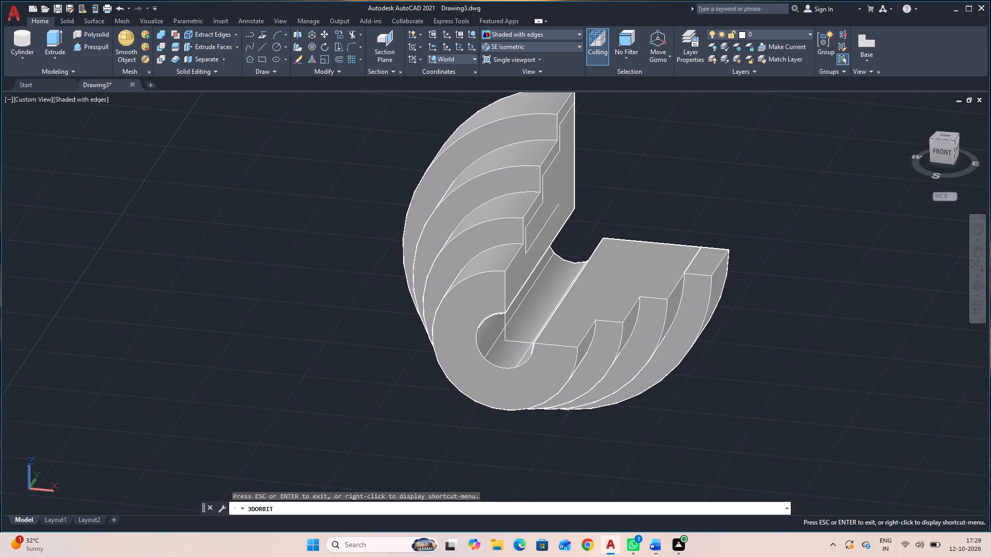
key(Escape)
click(17, 32)
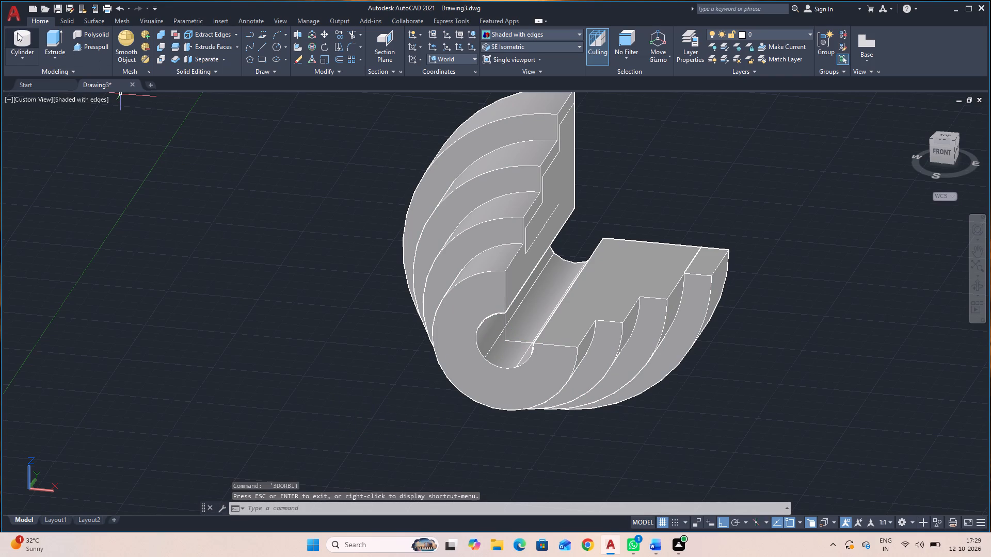
click(506, 342)
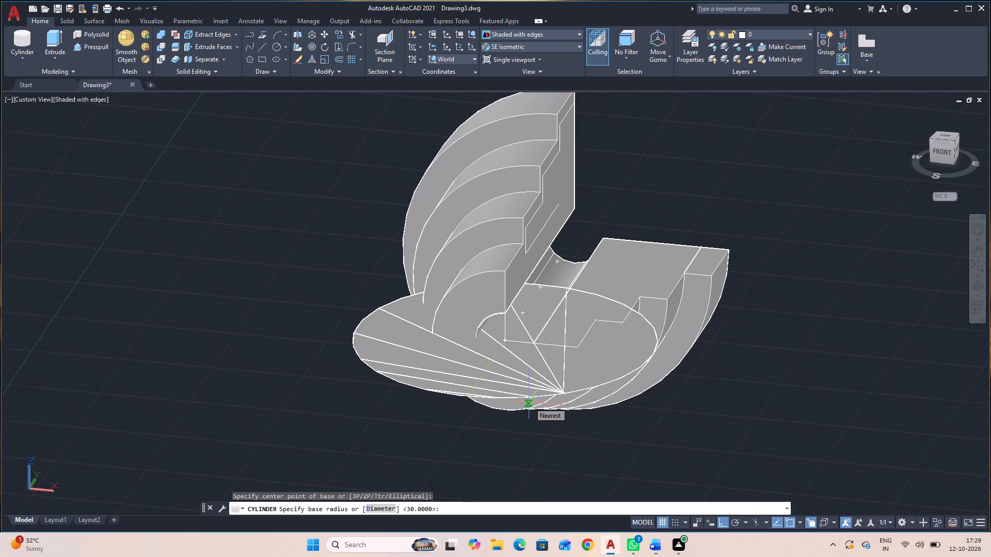
text(30)
key(Return)
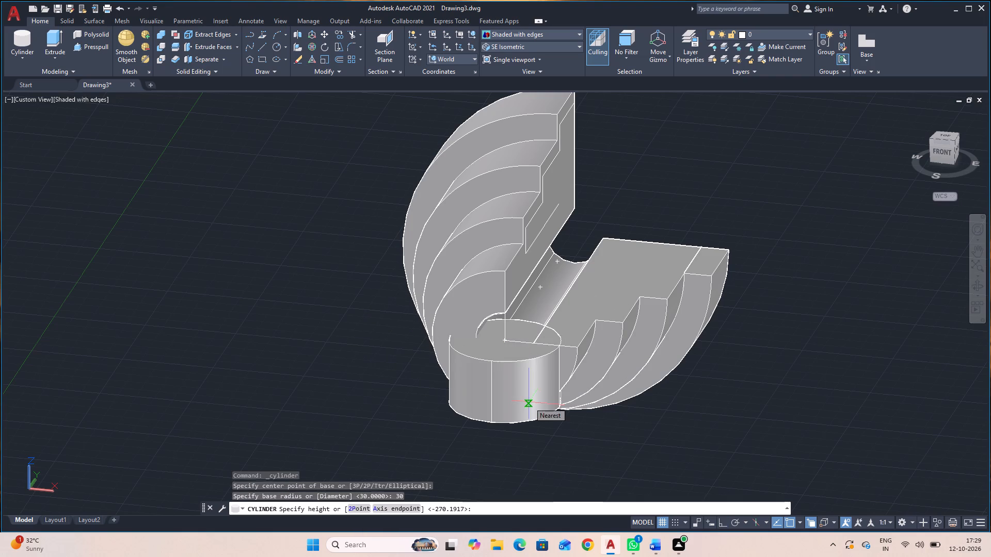
click(382, 507)
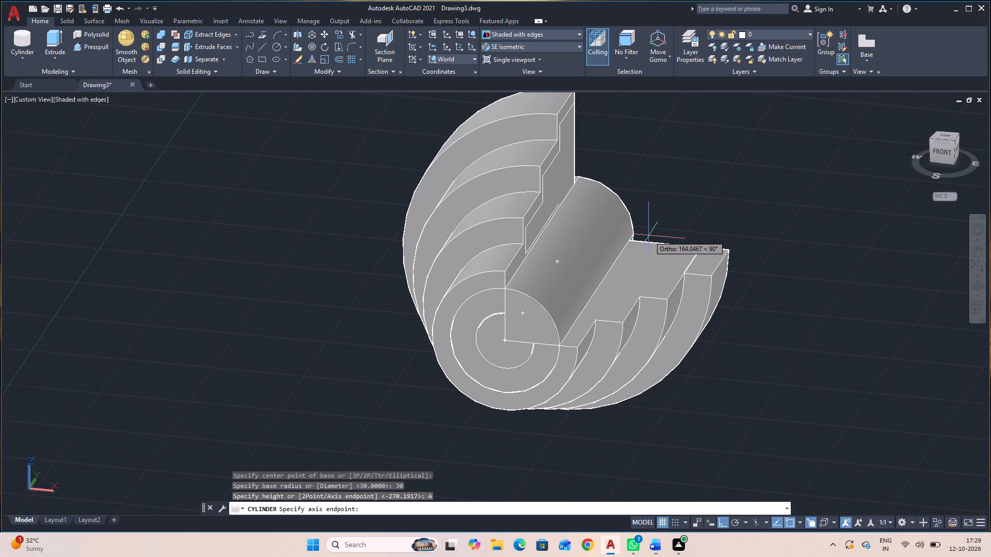
text(12)
key(0)
key(Return)
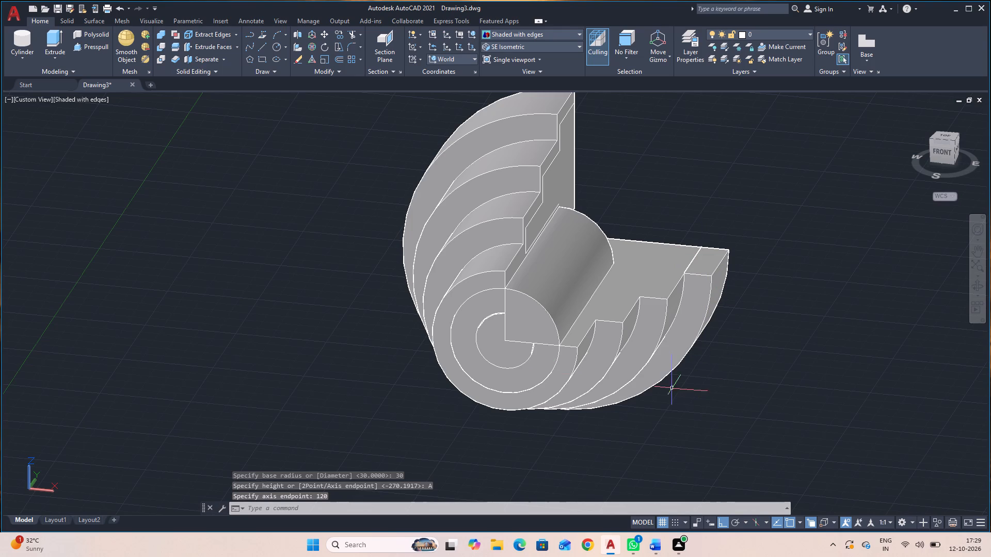
Presspull the exposed quarter of the new cylinder's front face along its length to remove it from the open section.
click(84, 46)
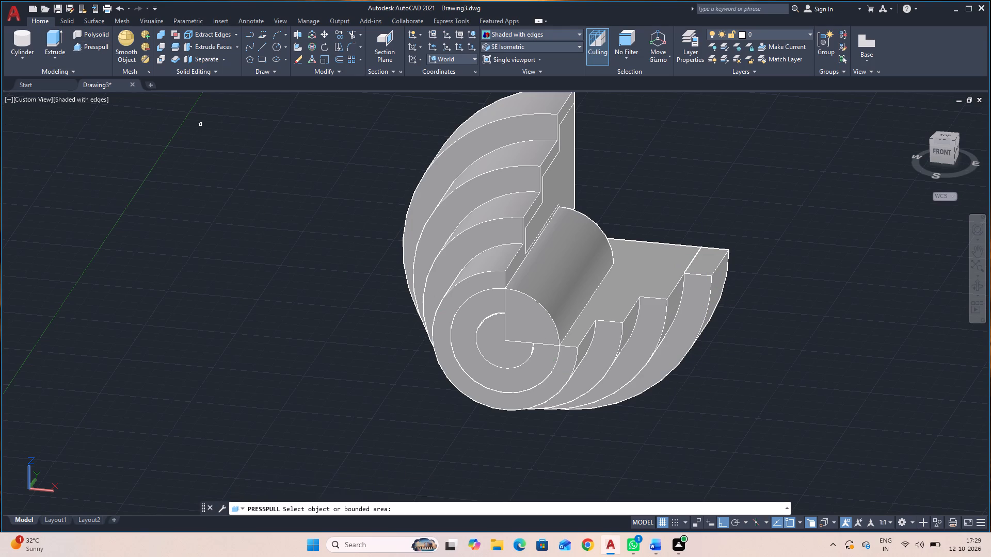
click(523, 324)
click(724, 149)
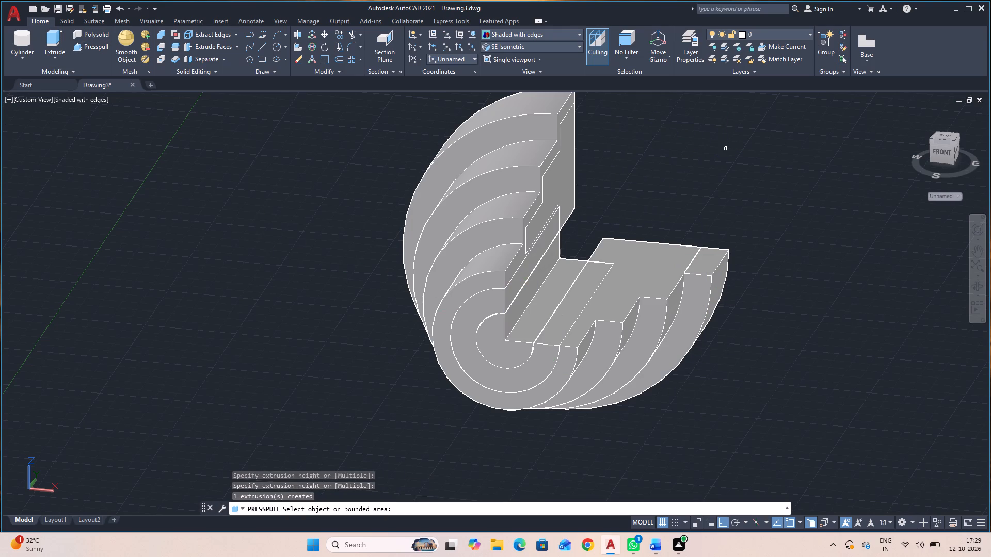
click(977, 286)
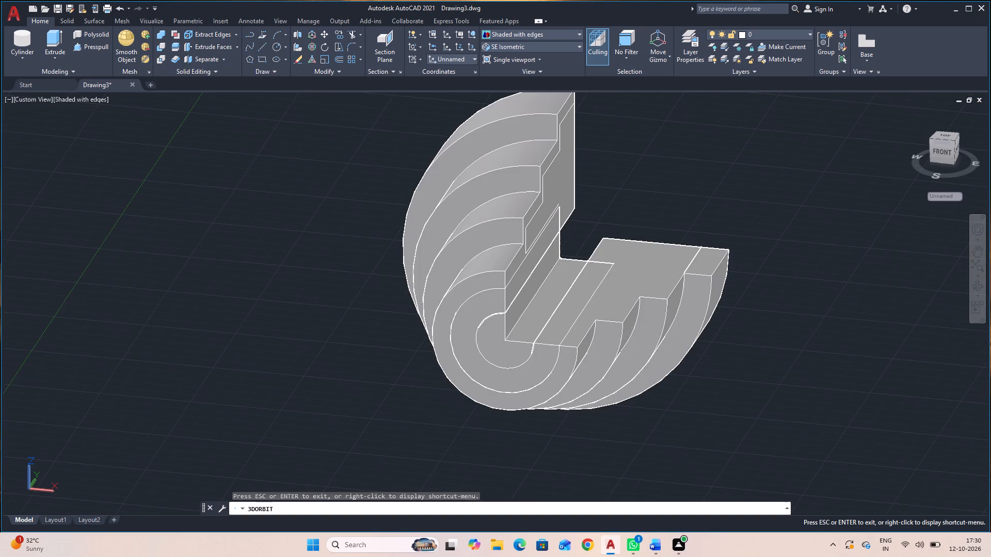
drag(891, 307, 807, 335)
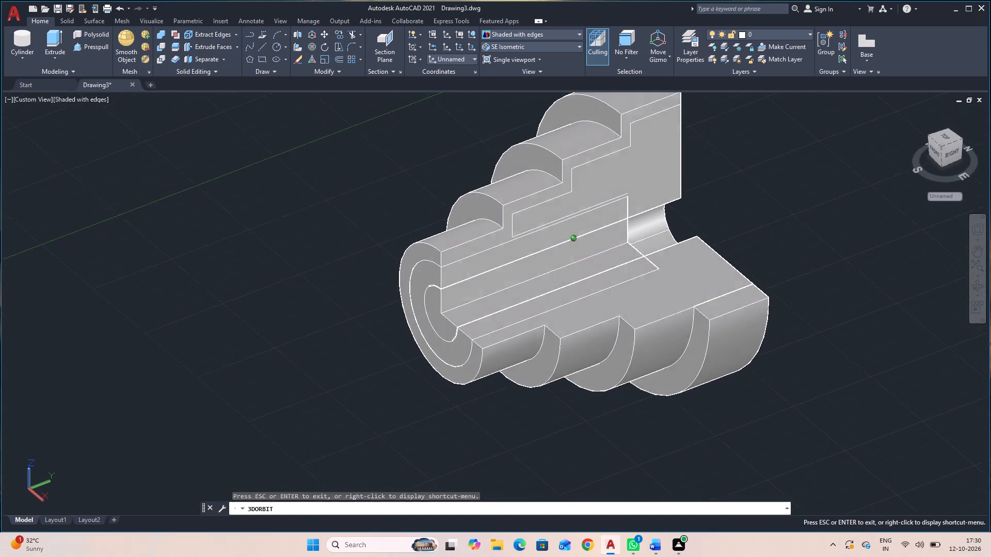
drag(807, 335, 804, 337)
drag(809, 405, 787, 394)
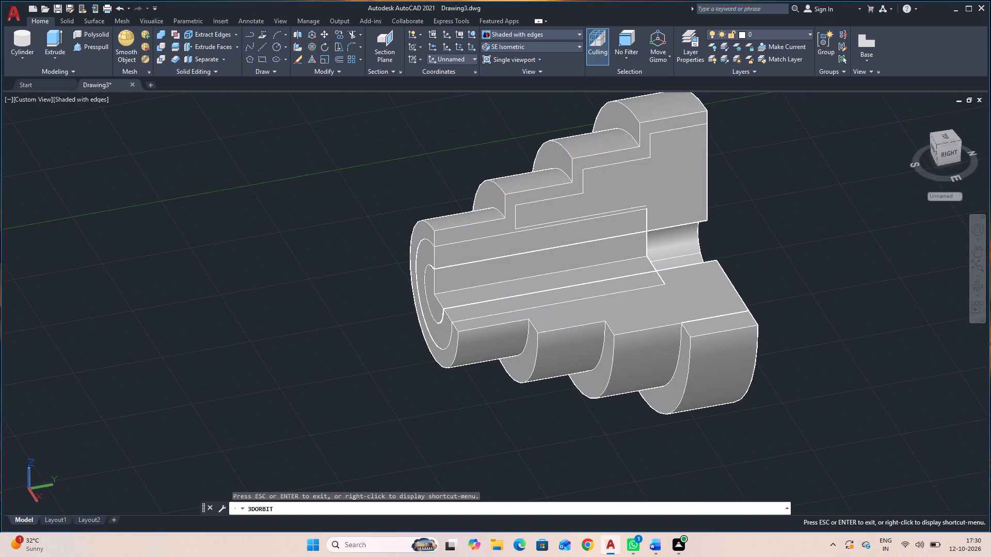
key(Escape)
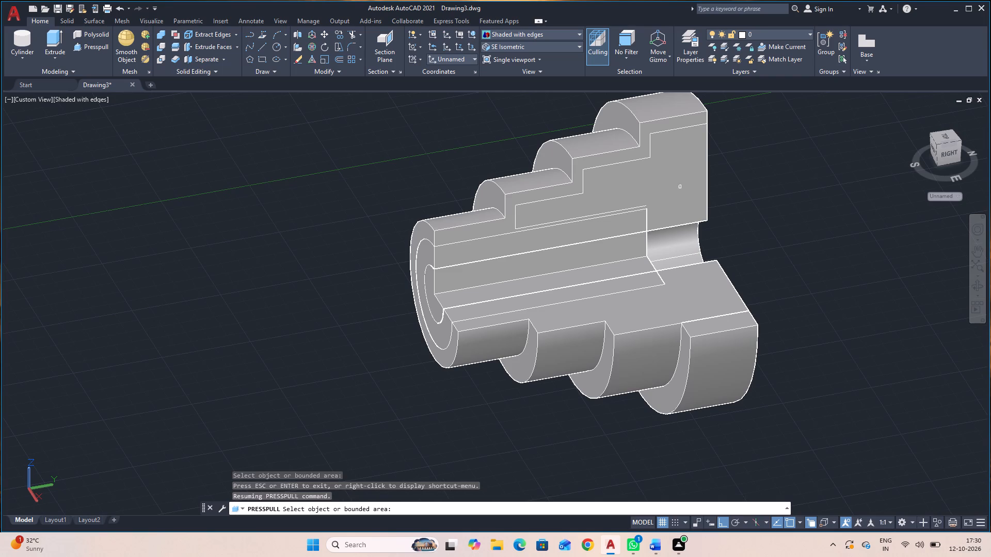
key(Escape)
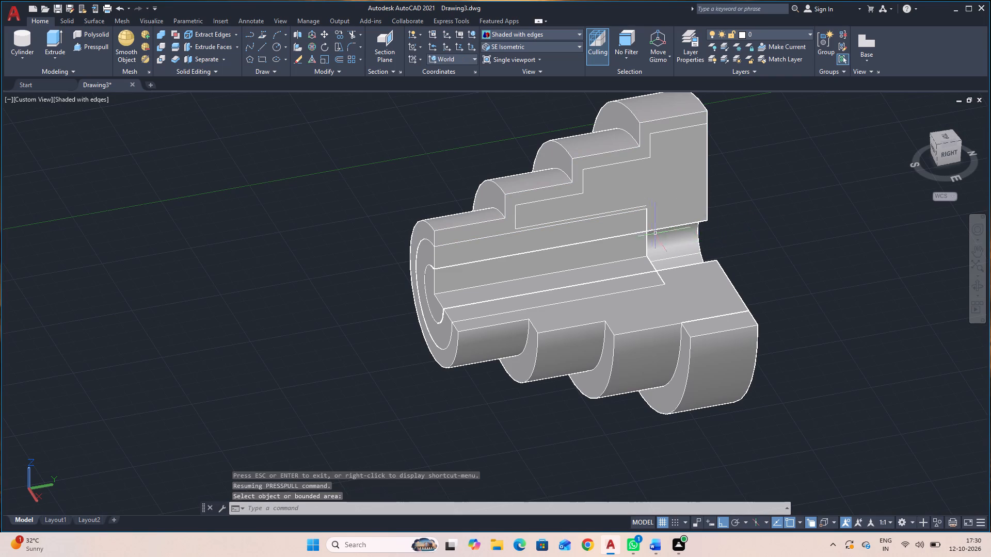
Delete the long 74 line at the bottom of the stepped profile on the cut face.
click(646, 206)
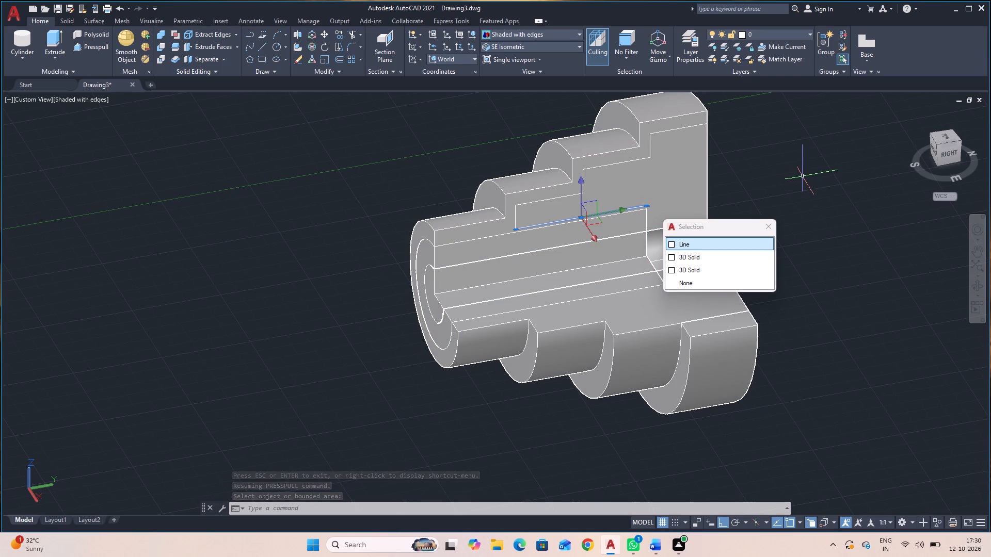
key(Delete)
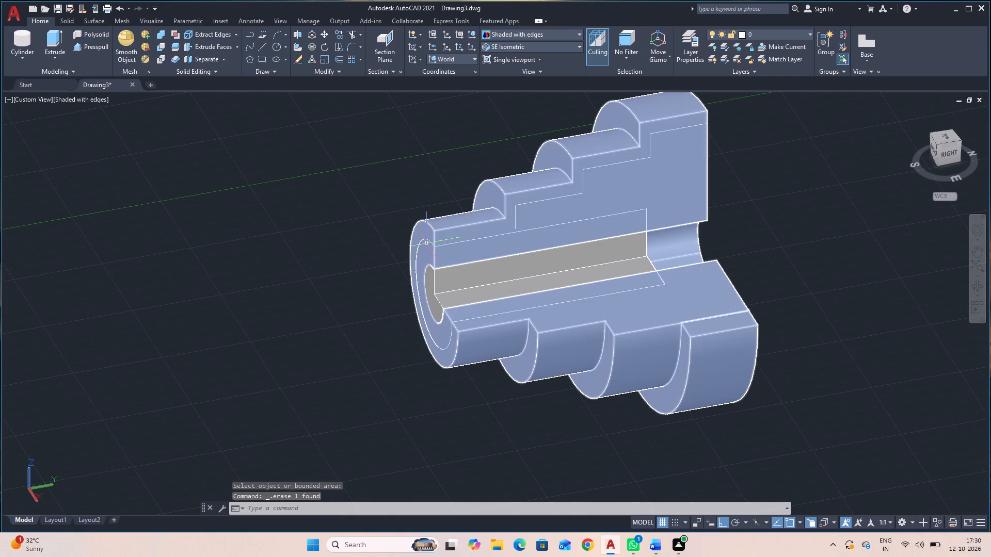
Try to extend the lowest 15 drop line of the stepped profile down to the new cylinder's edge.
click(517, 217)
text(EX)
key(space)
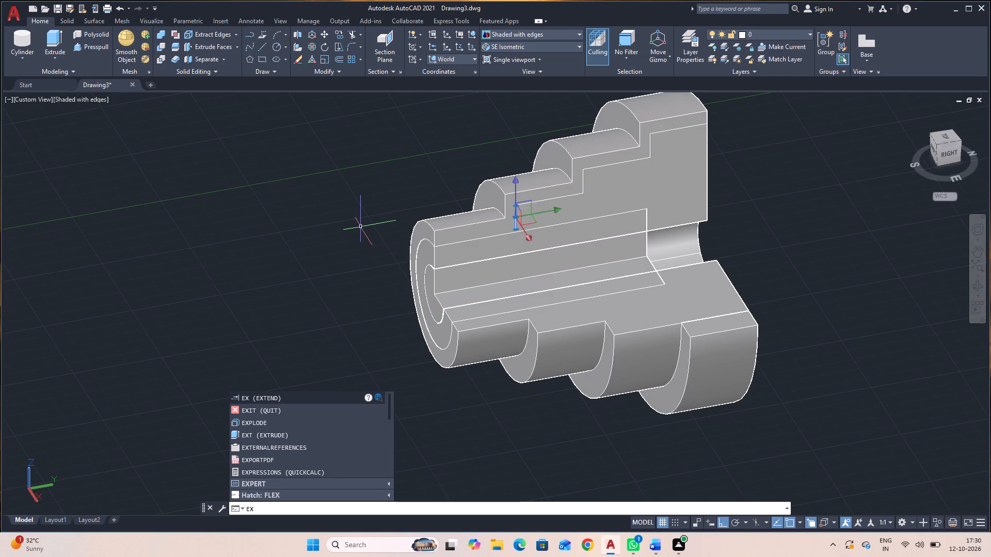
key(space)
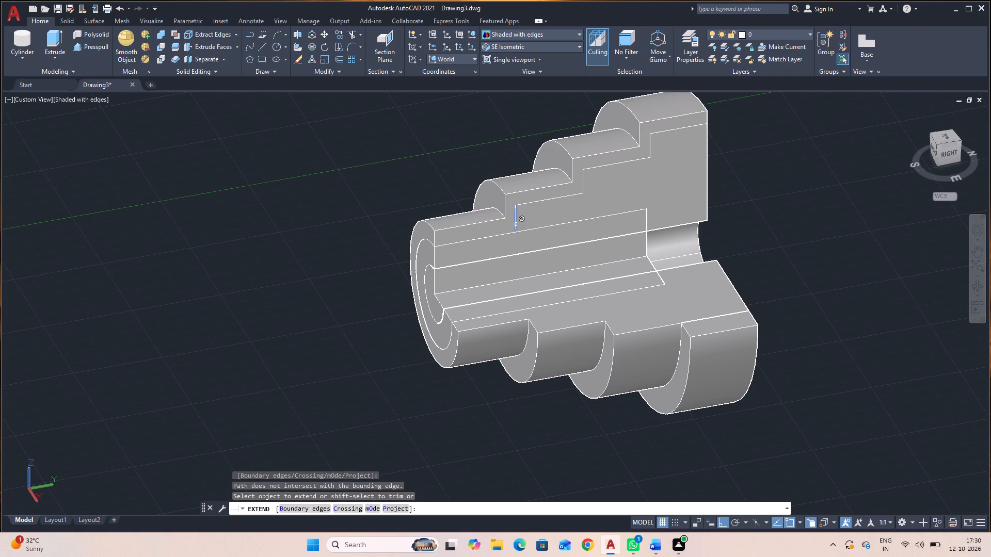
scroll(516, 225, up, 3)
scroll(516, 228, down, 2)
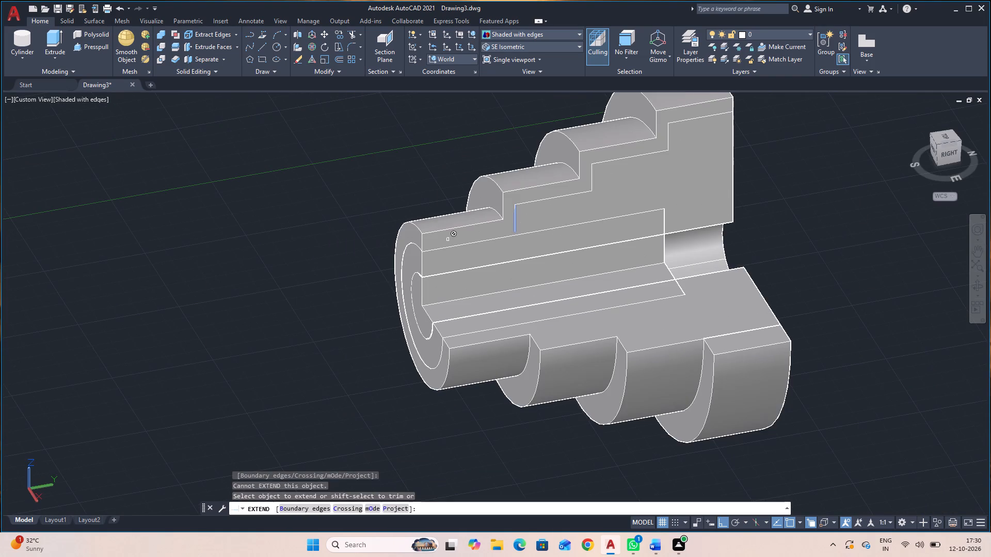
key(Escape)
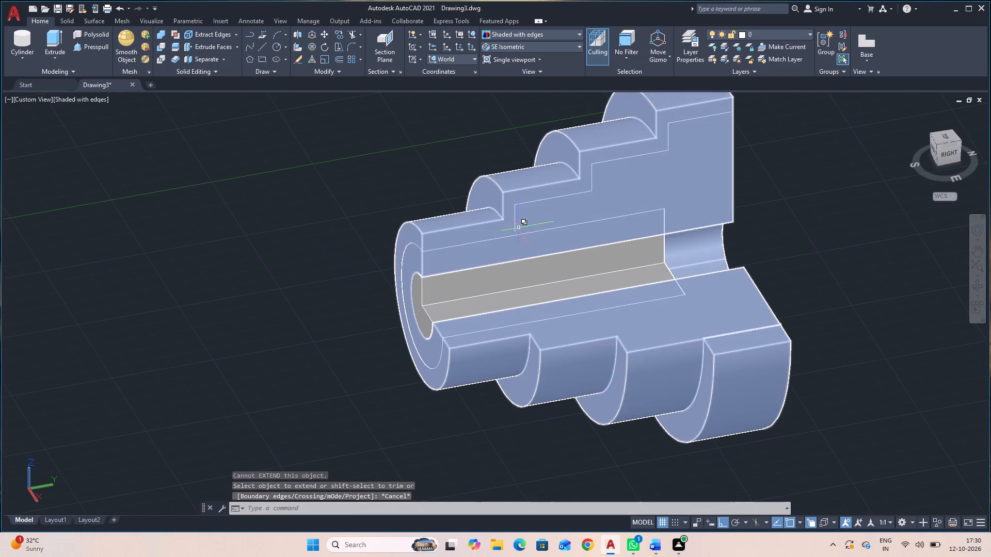
Replace the lowest 15 drop line with a line from the profile's last corner down to the new cylinder's upper edge.
click(516, 226)
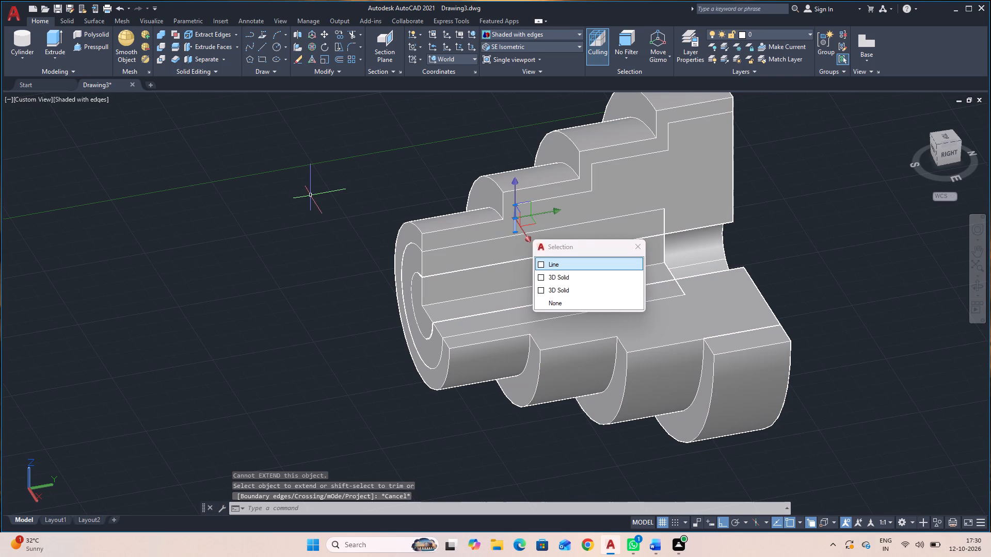
key(Delete)
text(L)
key(space)
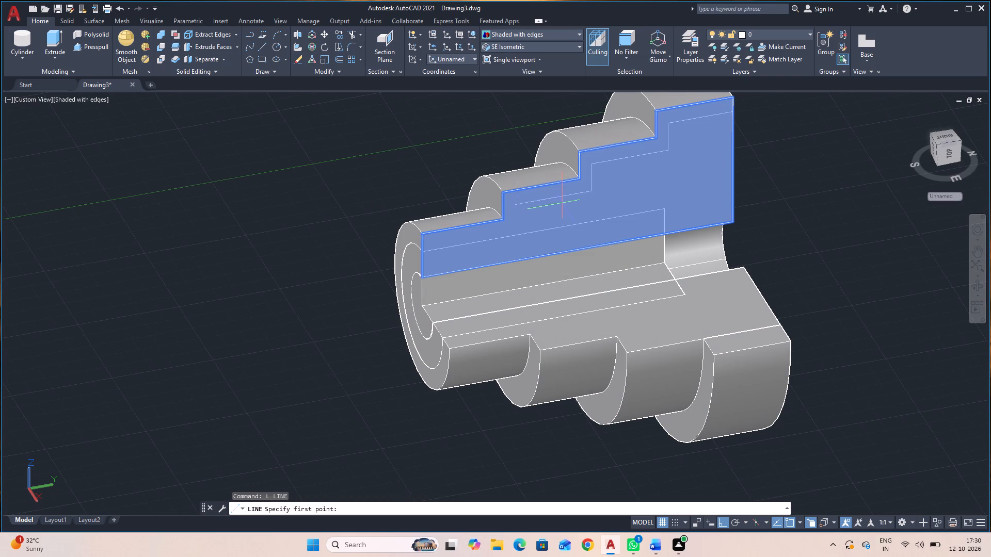
click(515, 206)
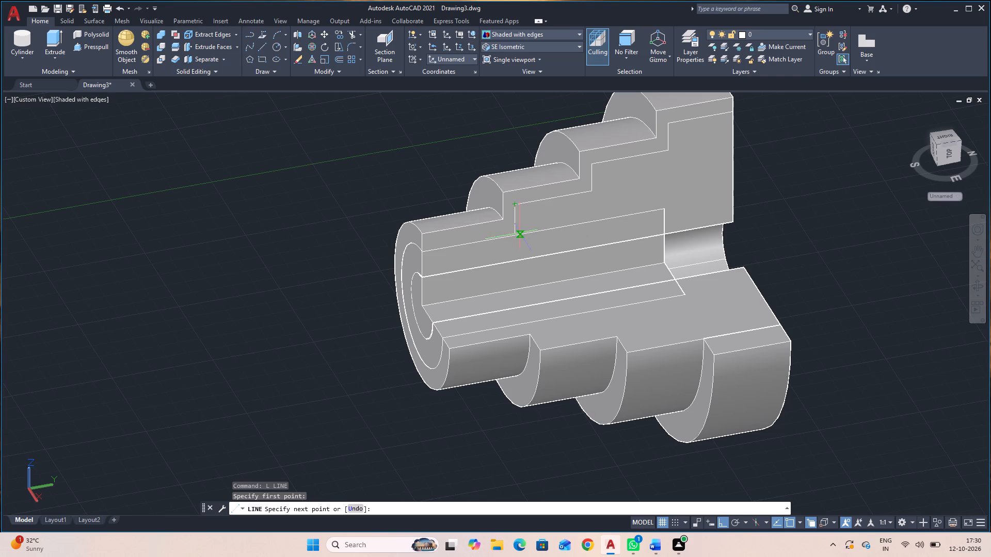
click(514, 236)
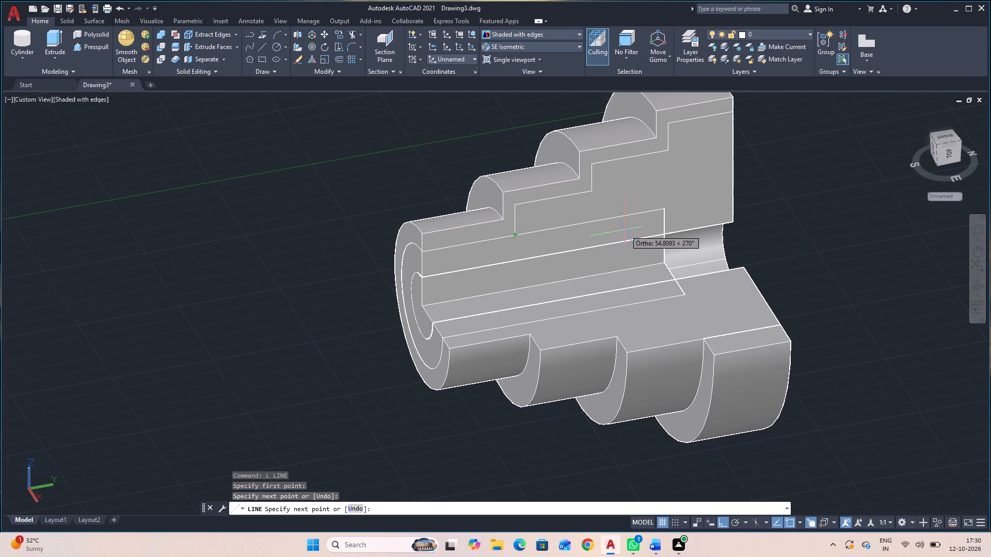
key(Escape)
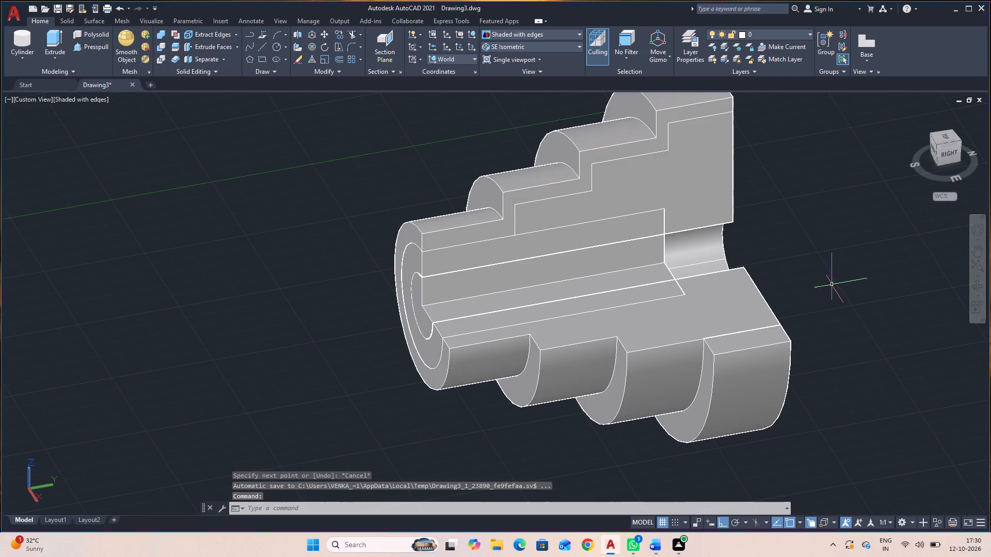
Presspull the circular area inside the new cylinder's front face along its full length to open the bore through it.
click(97, 44)
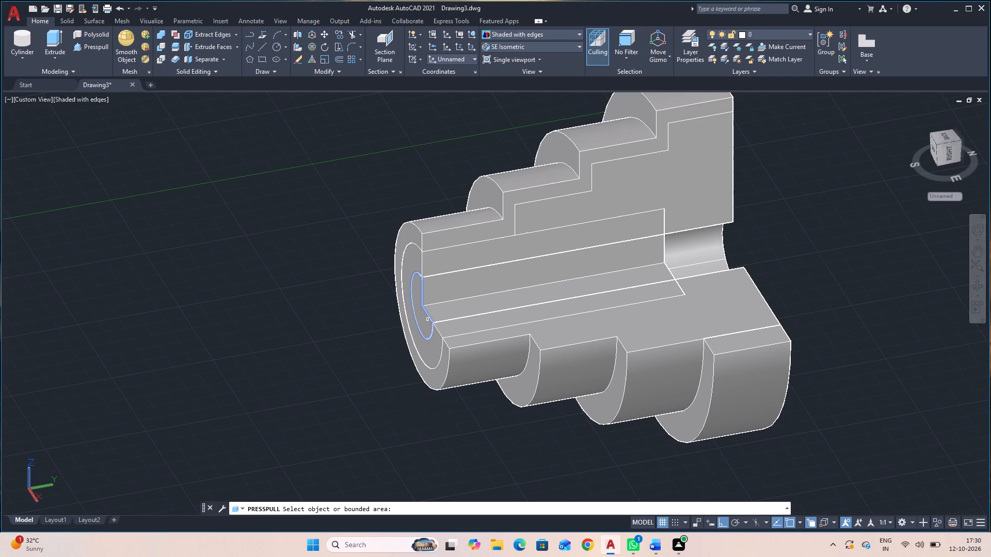
click(425, 320)
click(873, 277)
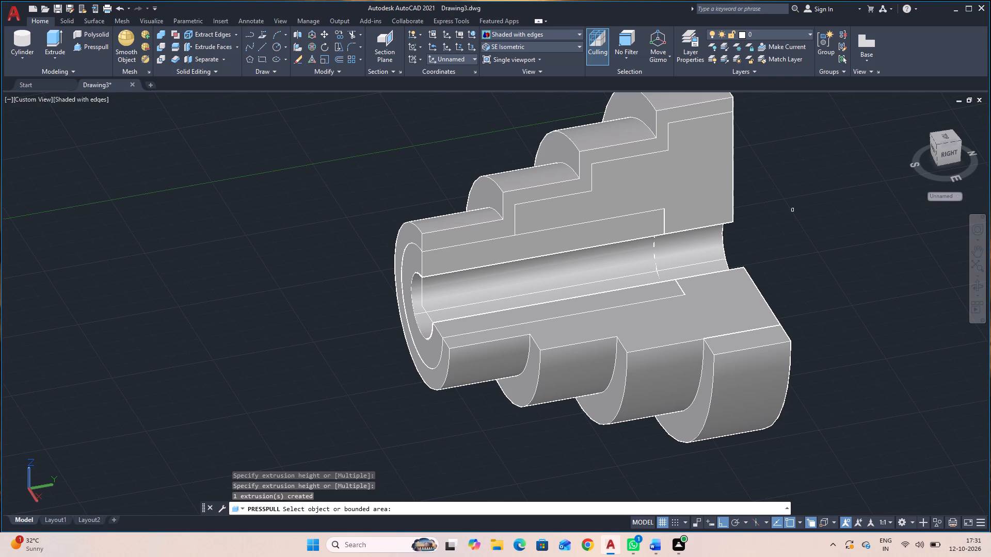
key(Escape)
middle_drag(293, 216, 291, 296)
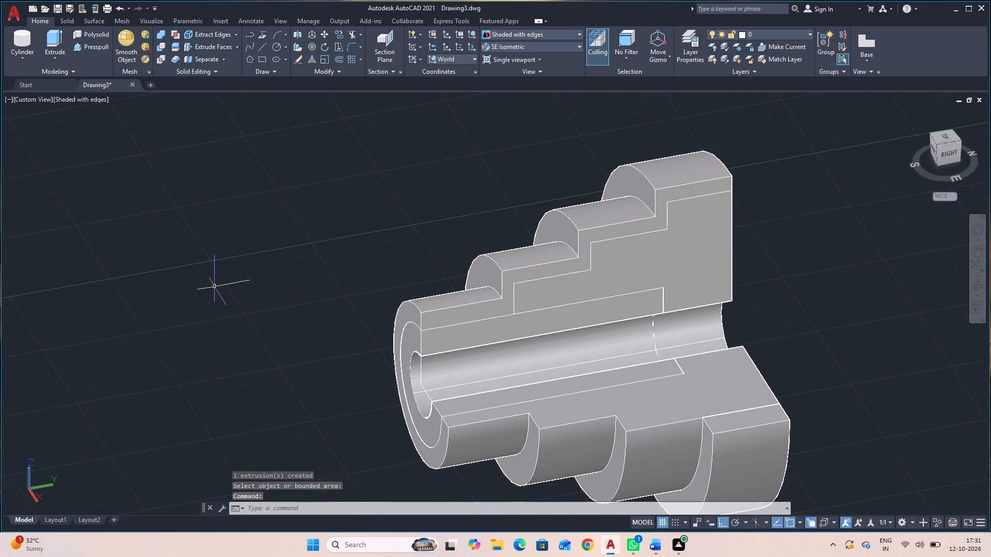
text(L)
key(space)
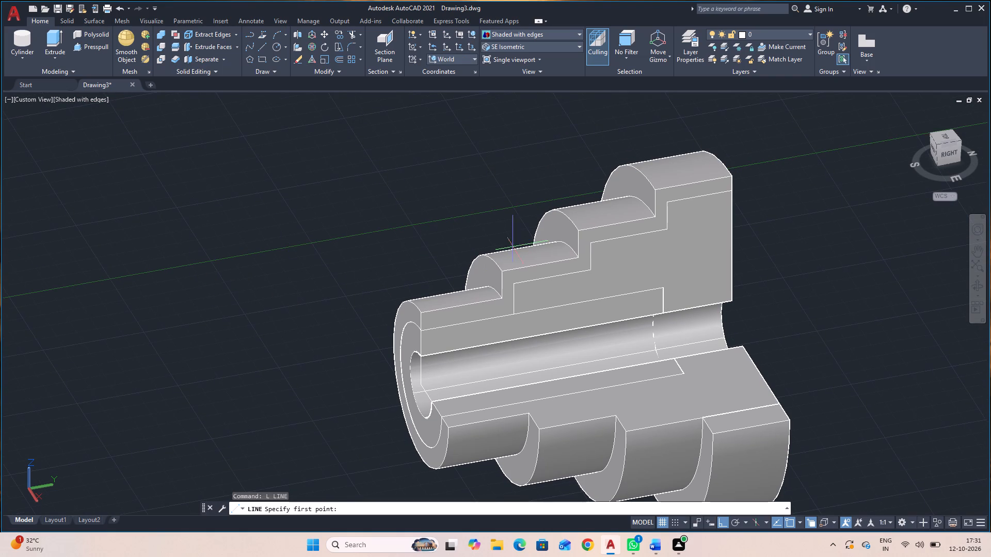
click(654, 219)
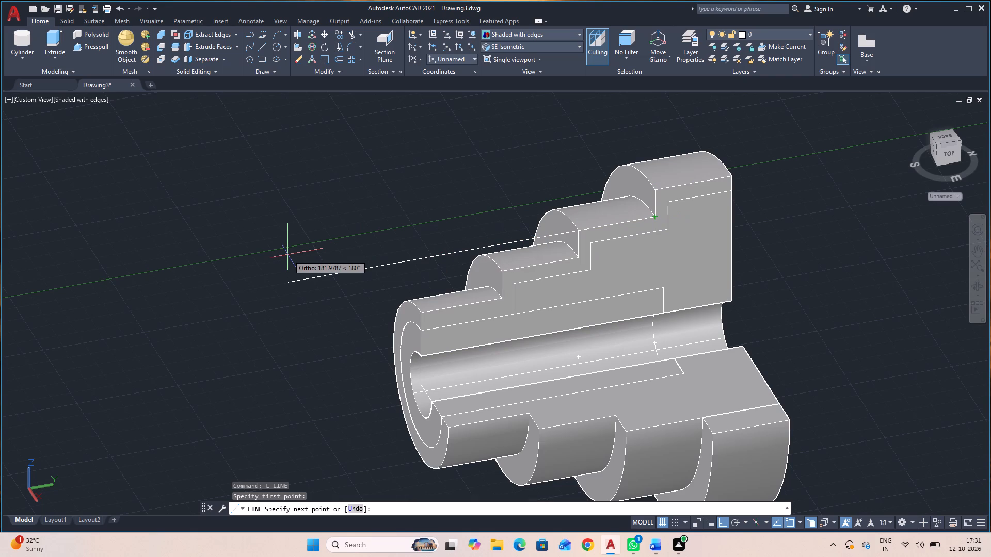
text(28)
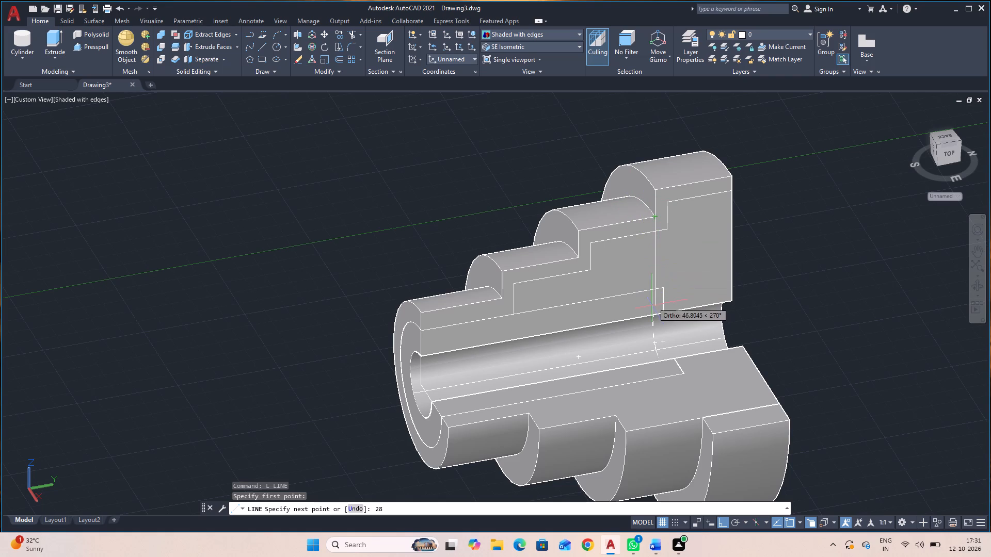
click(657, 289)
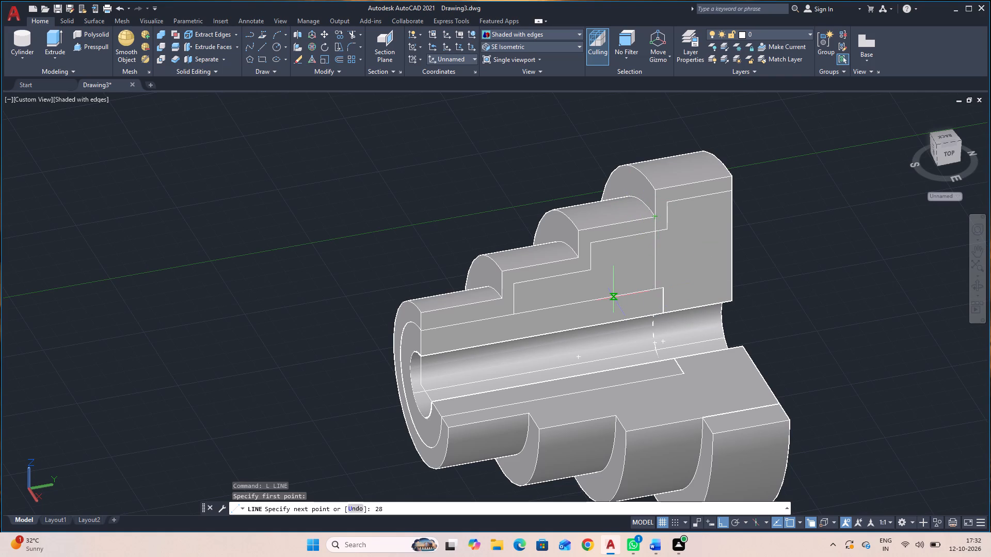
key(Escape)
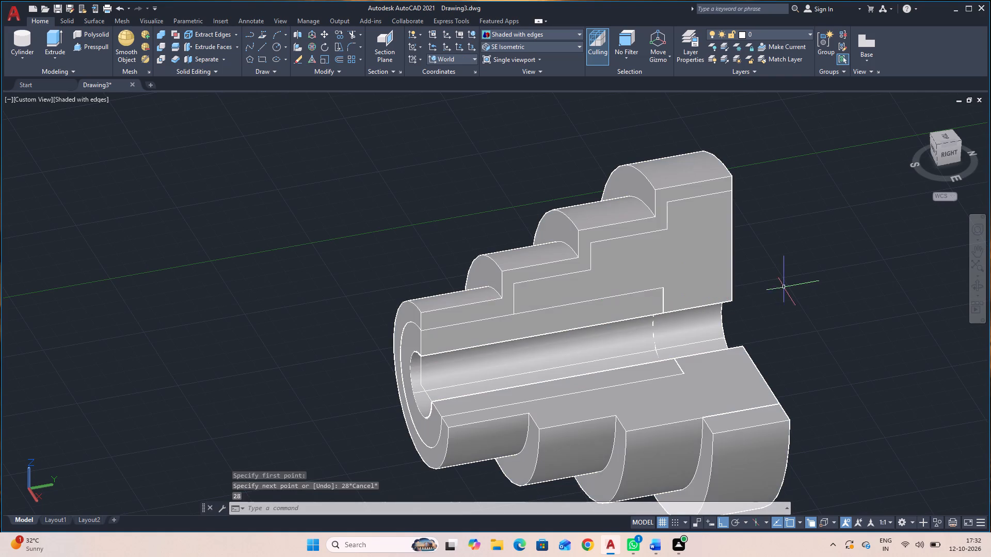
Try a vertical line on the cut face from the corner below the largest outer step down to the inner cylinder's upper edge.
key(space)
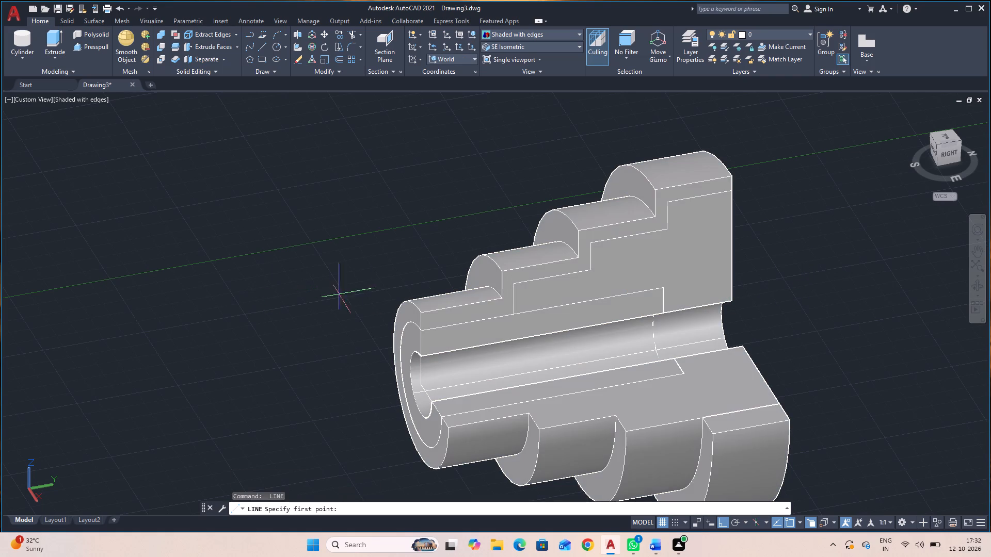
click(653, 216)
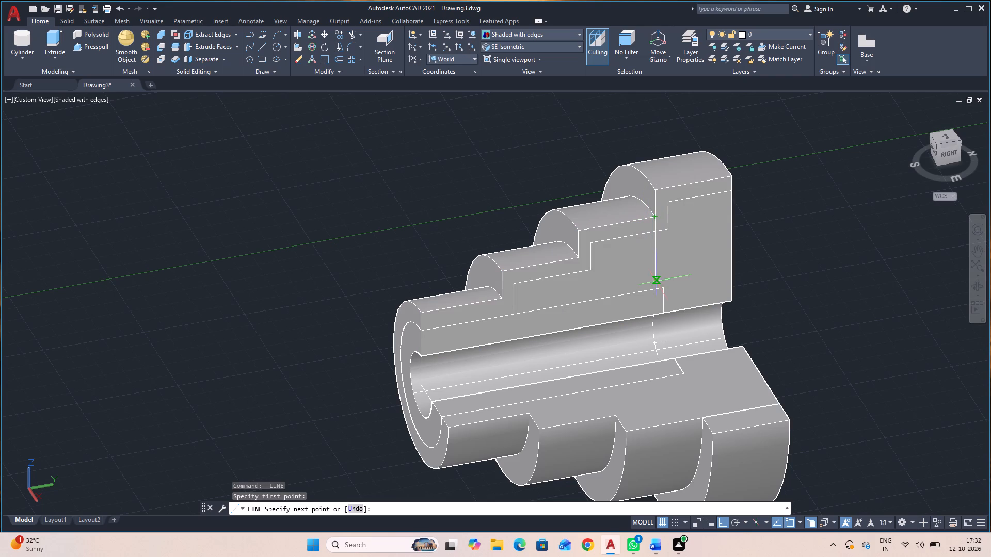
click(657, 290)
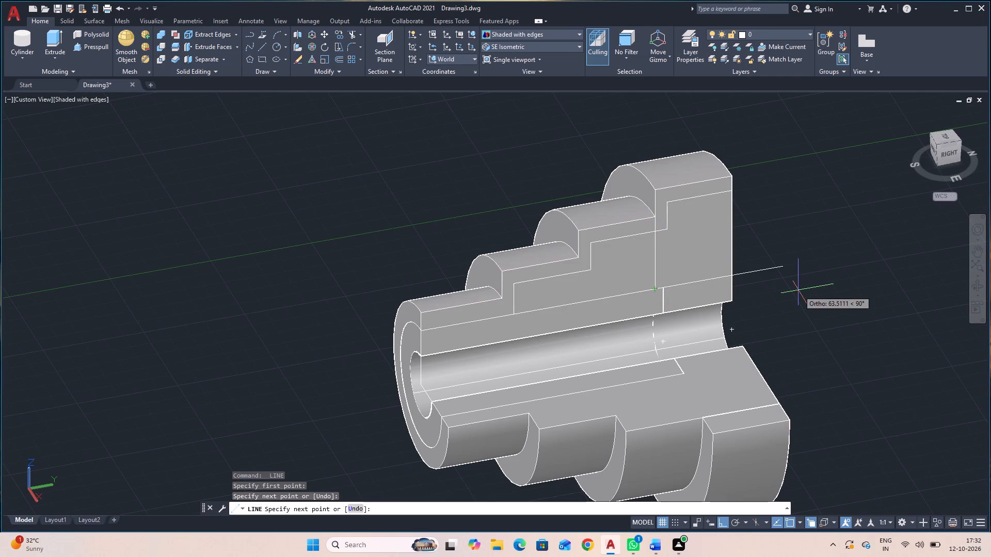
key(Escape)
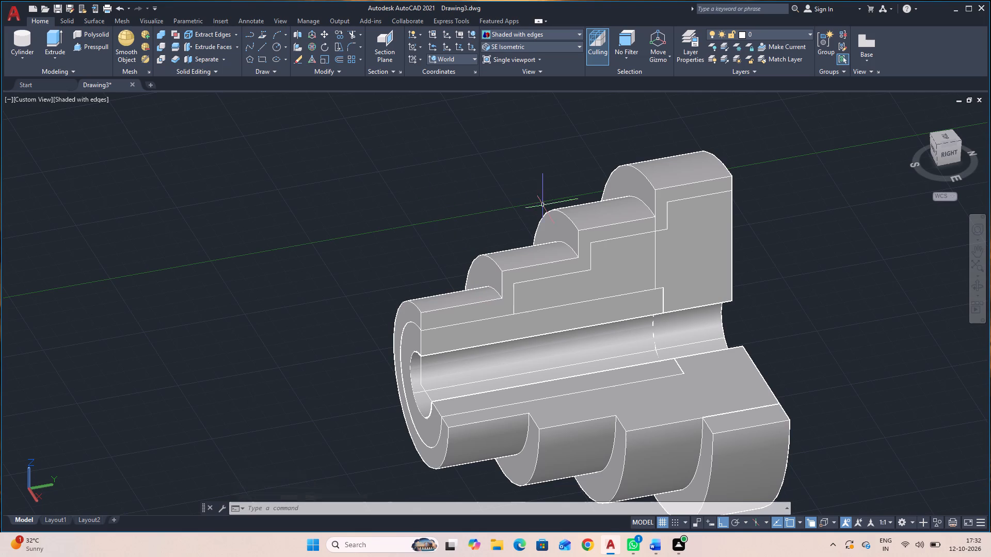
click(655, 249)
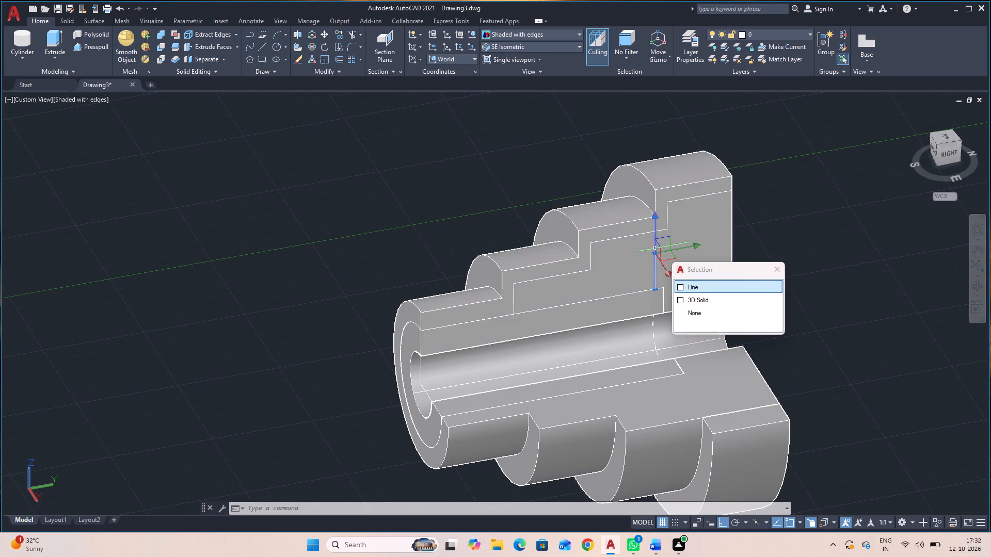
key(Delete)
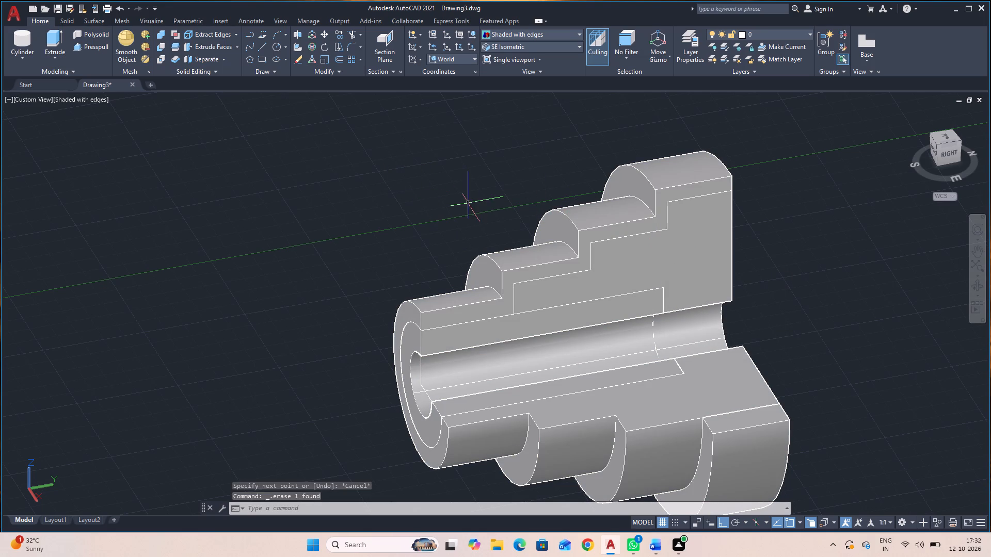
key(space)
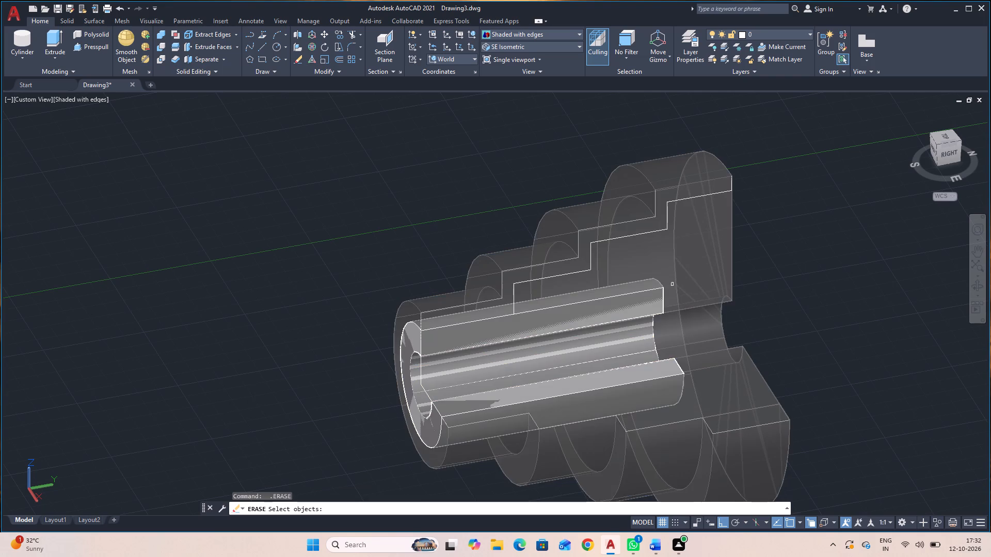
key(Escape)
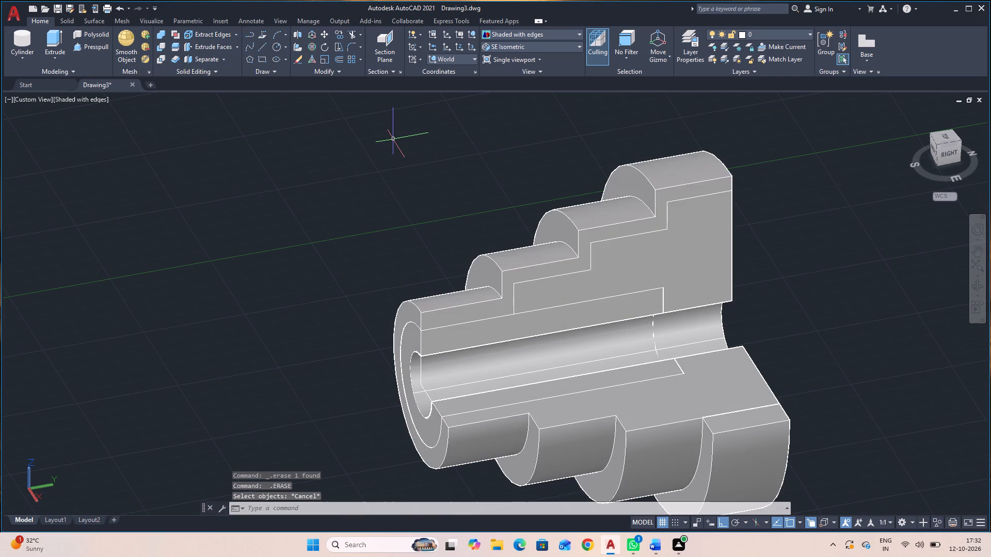
Draw a 28 line from the inner cylinder's upper end corner back along its edge, continuing vertically up to the outer step's edge.
text(L)
key(space)
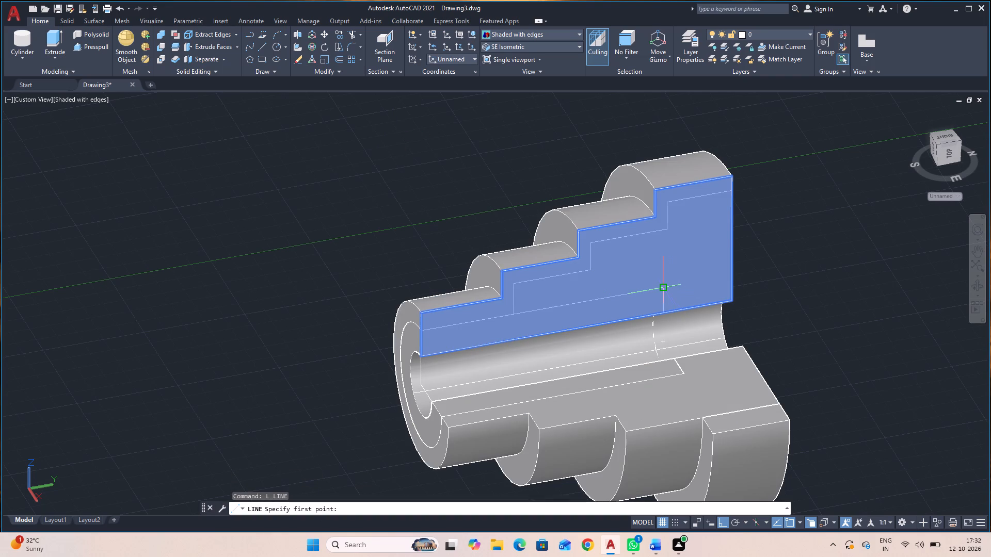
click(664, 288)
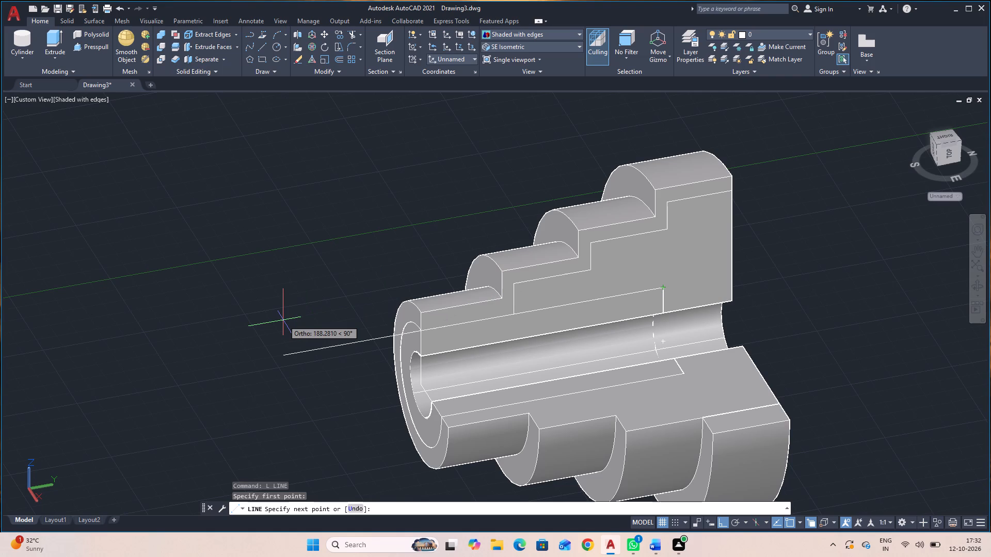
text(28)
key(Return)
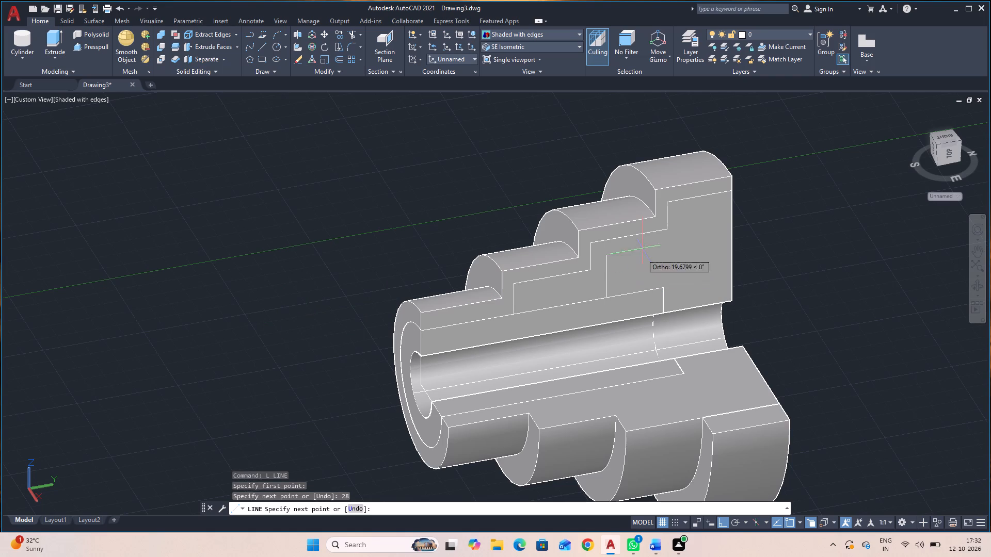
click(607, 226)
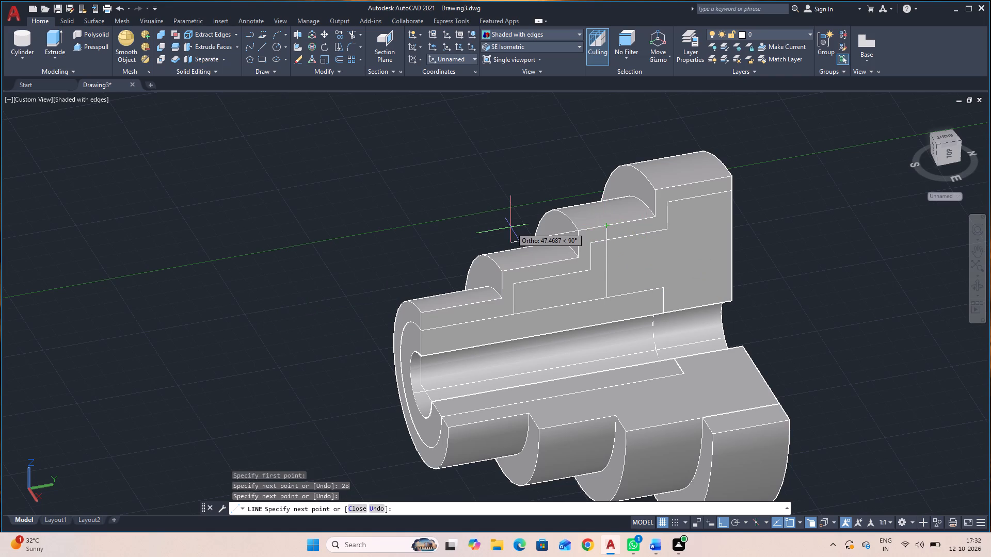
key(Escape)
Create a cylinder of radius 5 centred at the end of the 28 line, with its axis endpoint on the bore edge directly below.
click(26, 34)
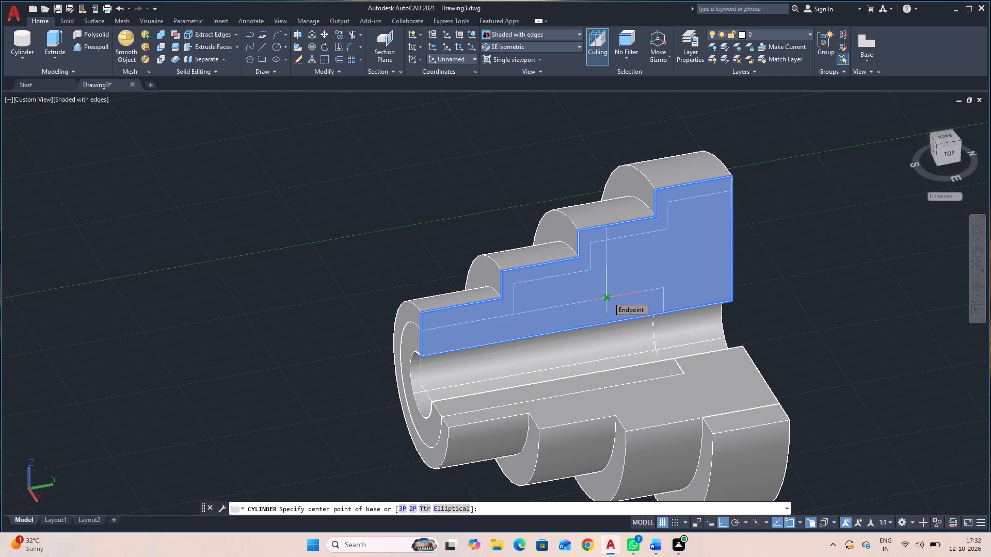
scroll(608, 297, up, 3)
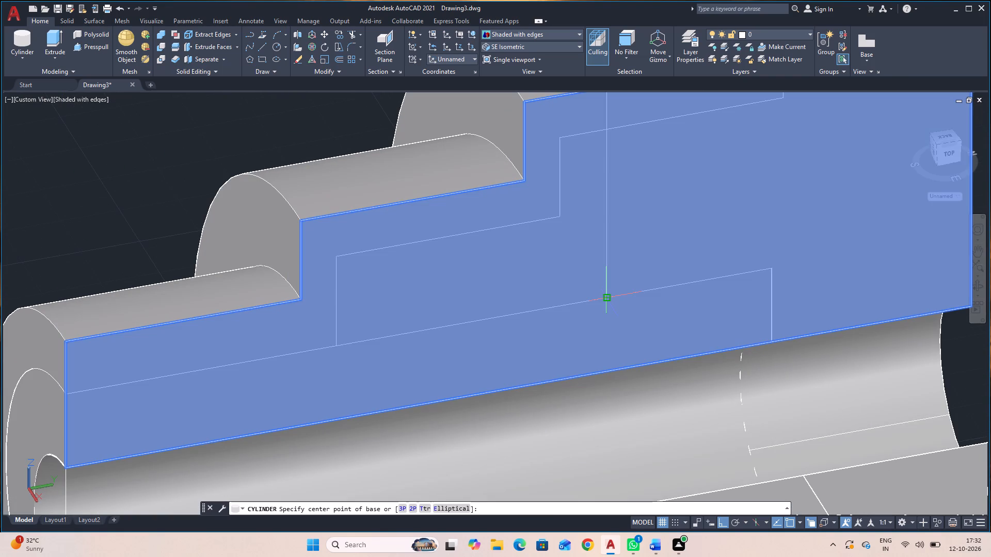
click(609, 296)
scroll(631, 311, down, 2)
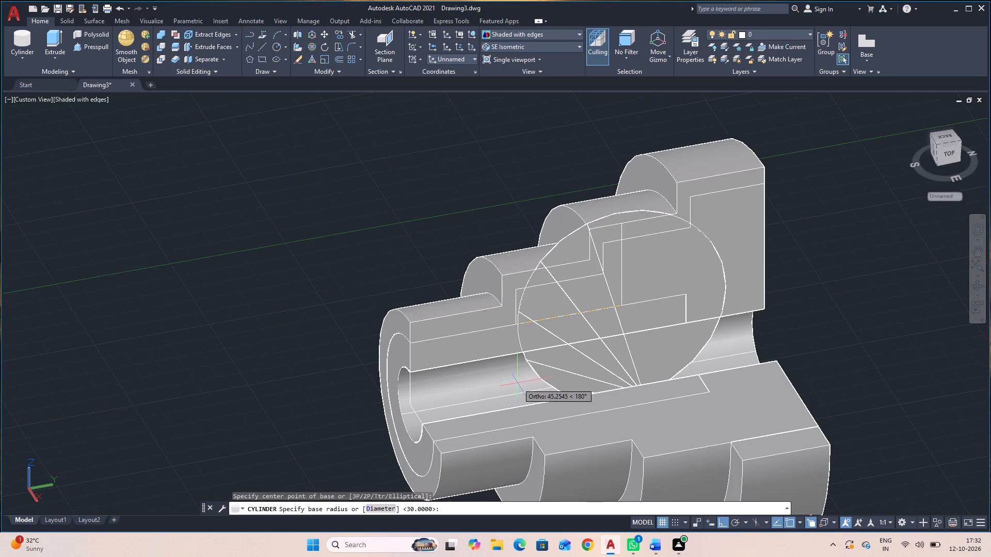
key(5)
key(Return)
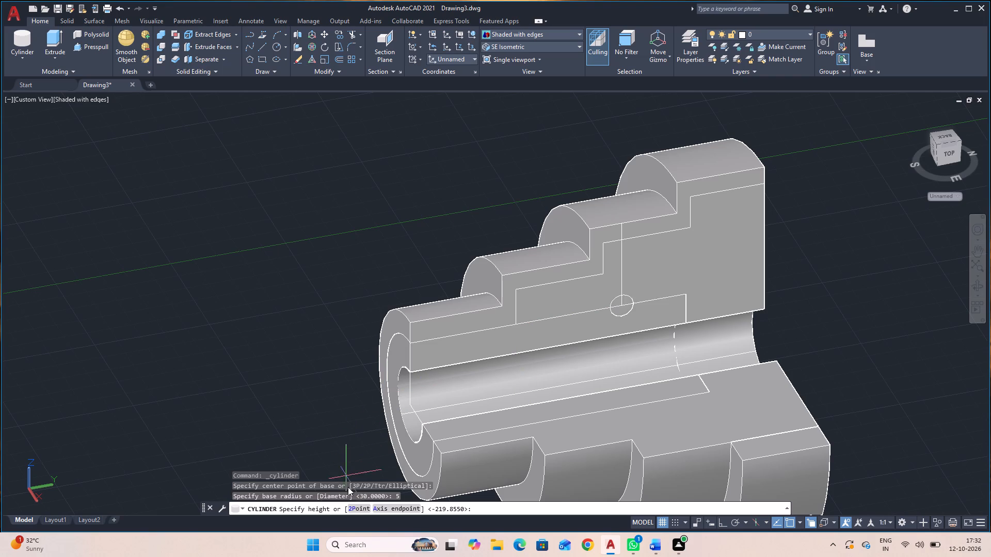
click(385, 506)
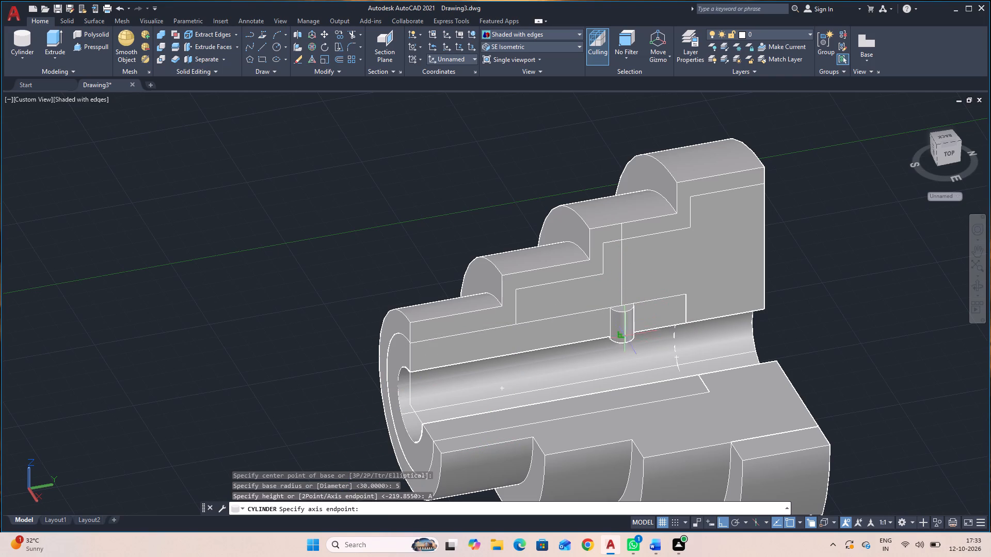
click(621, 336)
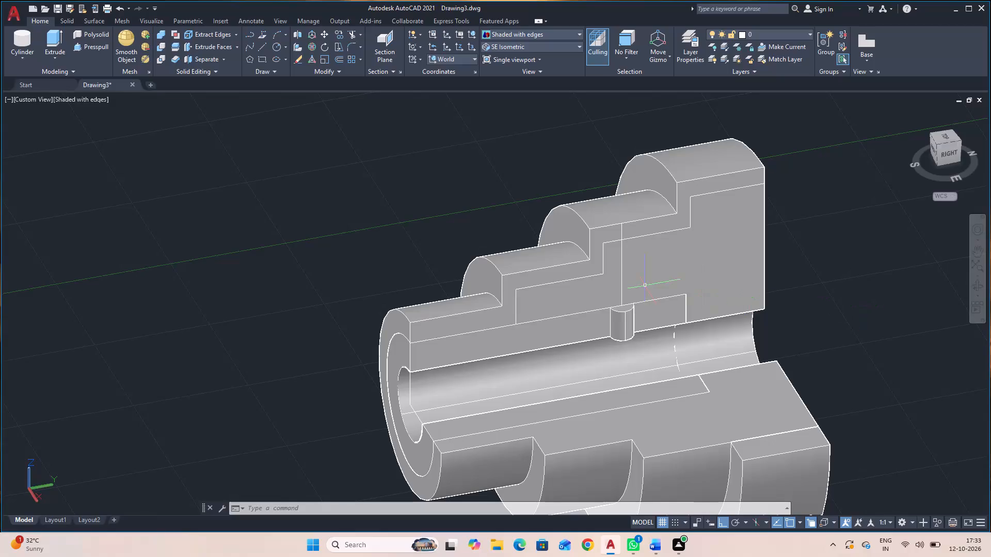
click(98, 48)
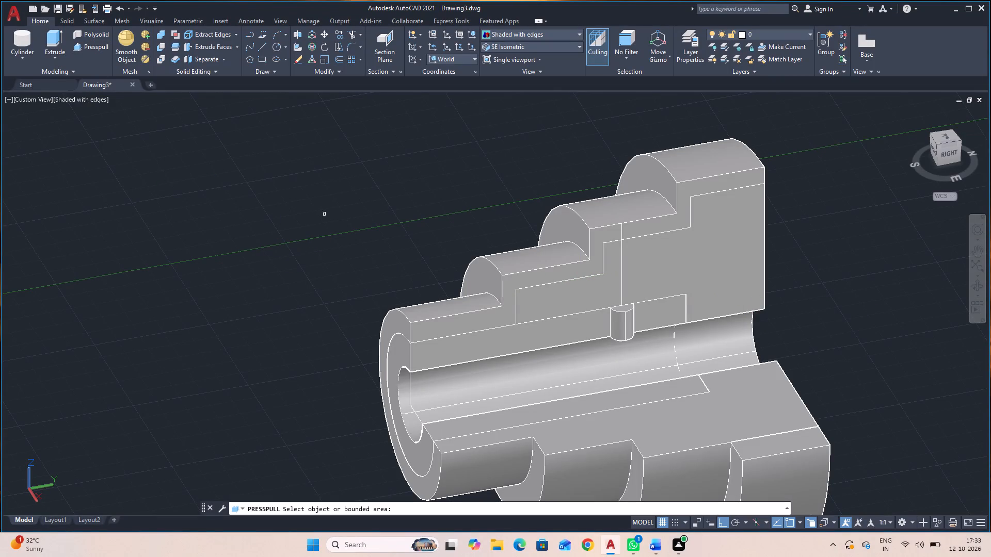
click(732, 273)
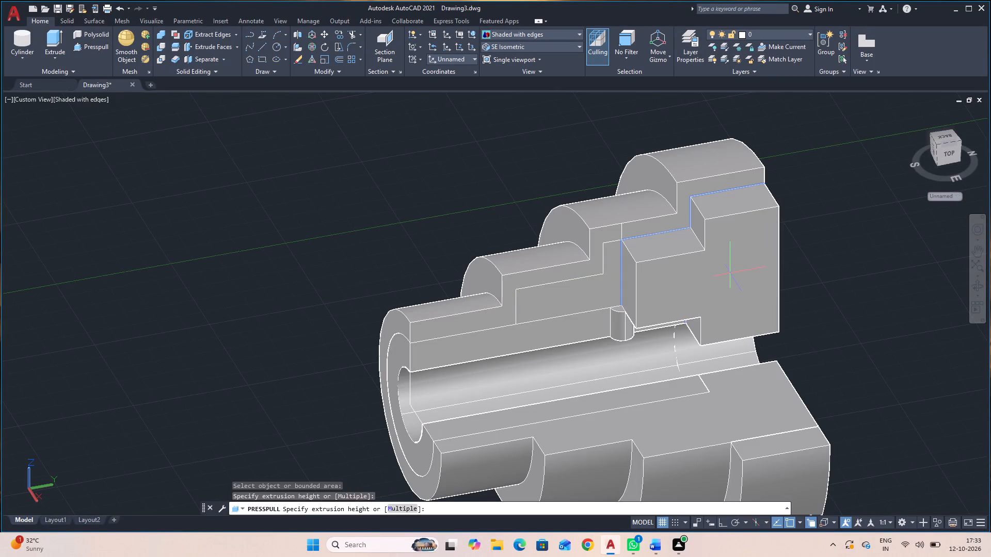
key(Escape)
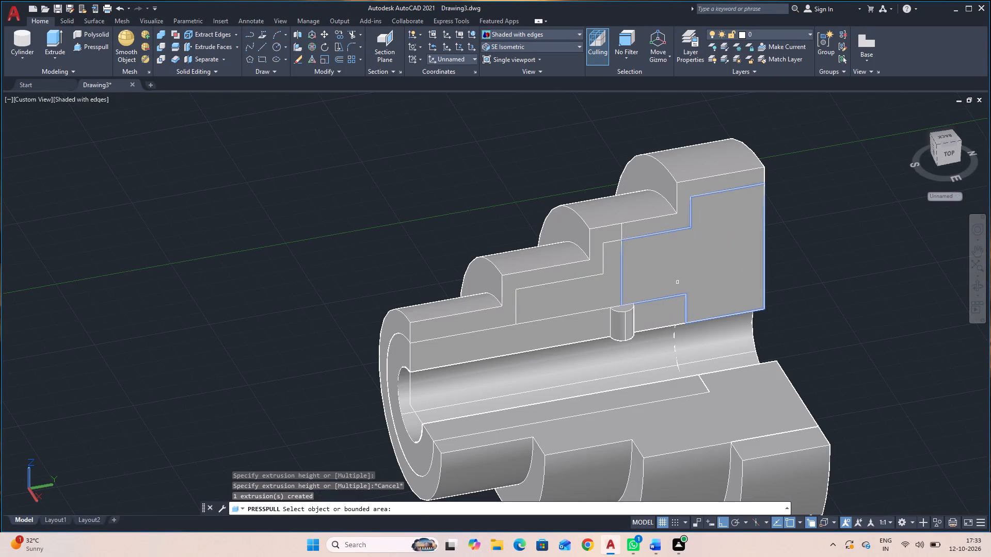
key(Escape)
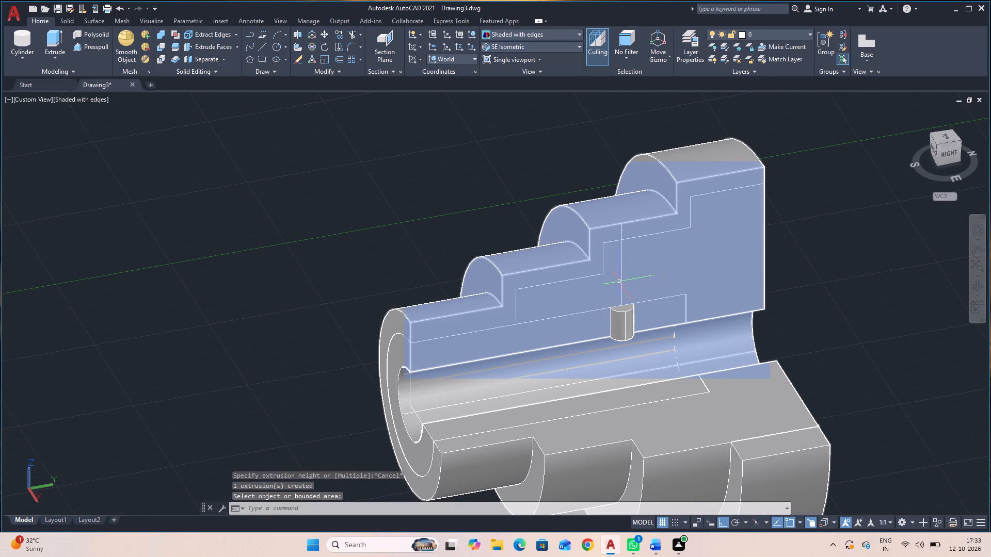
Delete the vertical construction line above the small cylinder on the cut face.
click(624, 278)
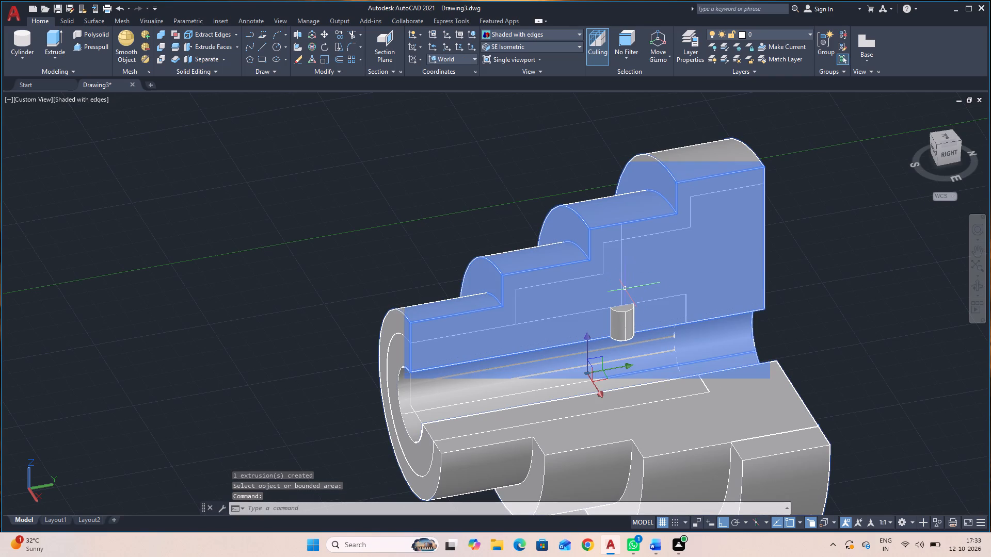
key(Escape)
click(621, 288)
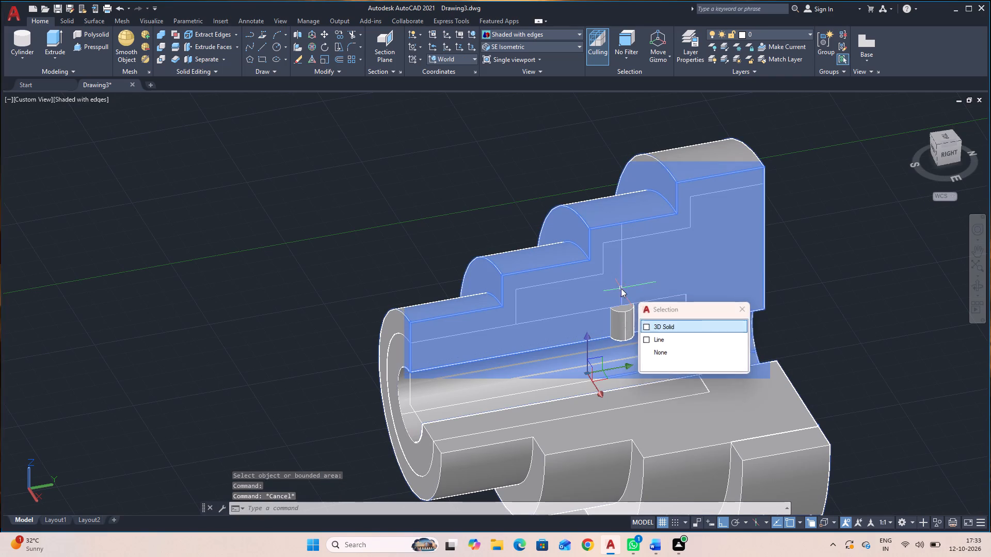
click(666, 338)
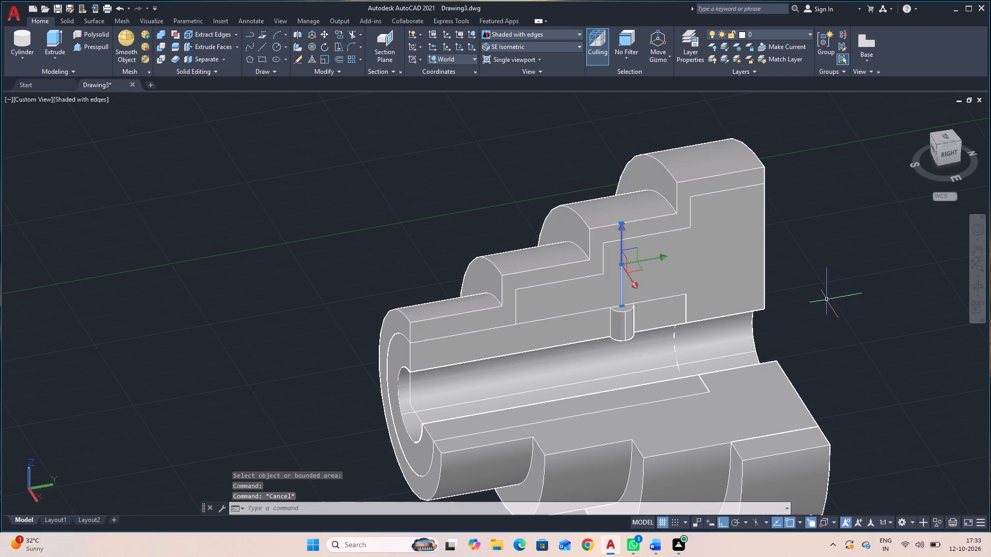
key(Delete)
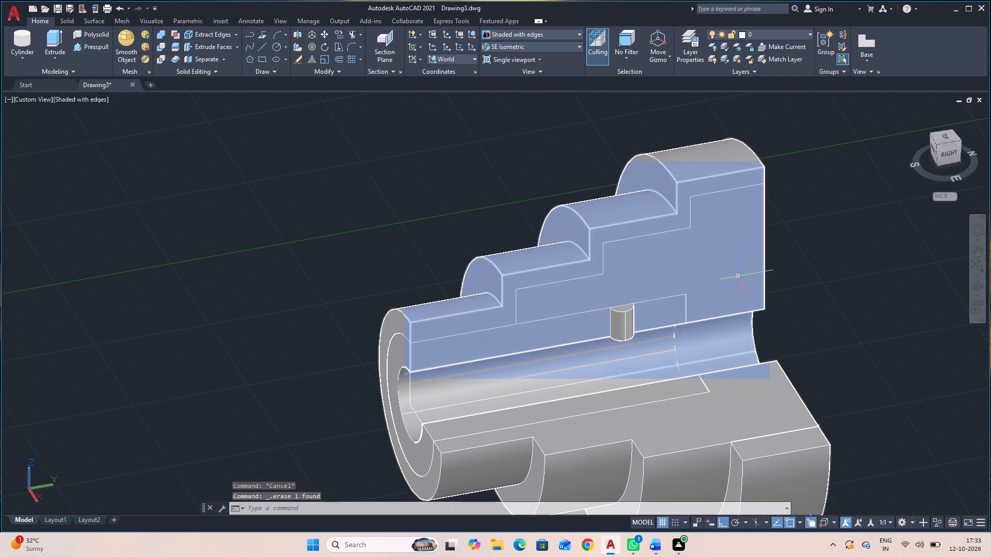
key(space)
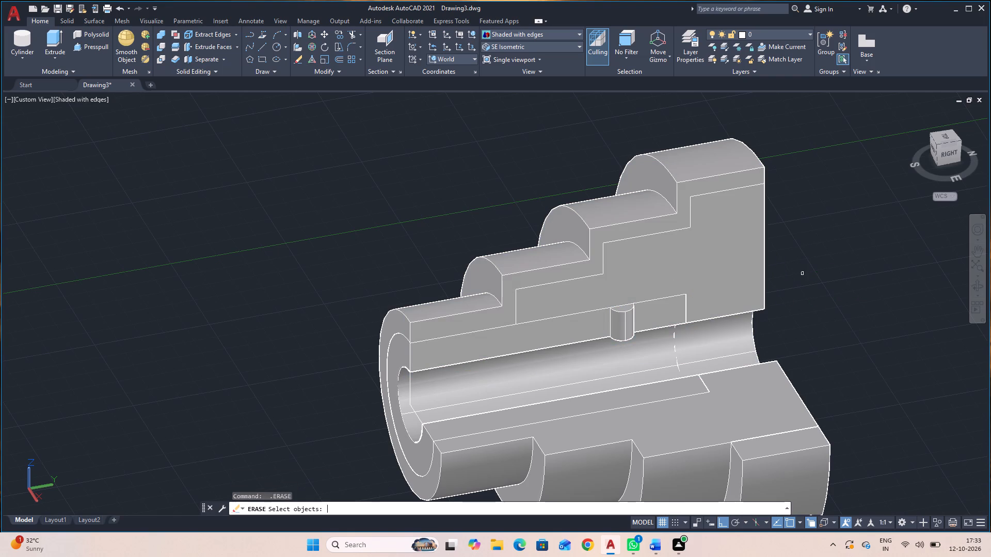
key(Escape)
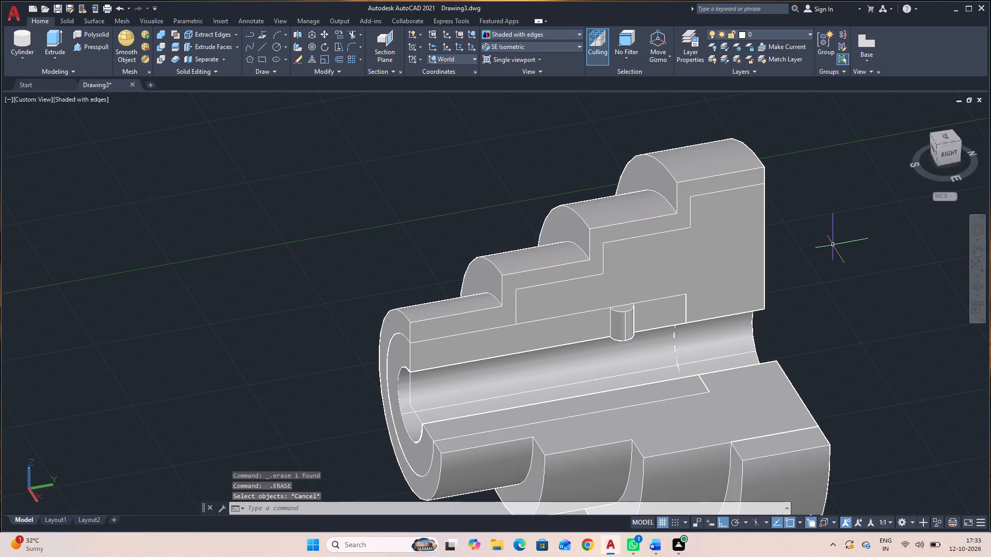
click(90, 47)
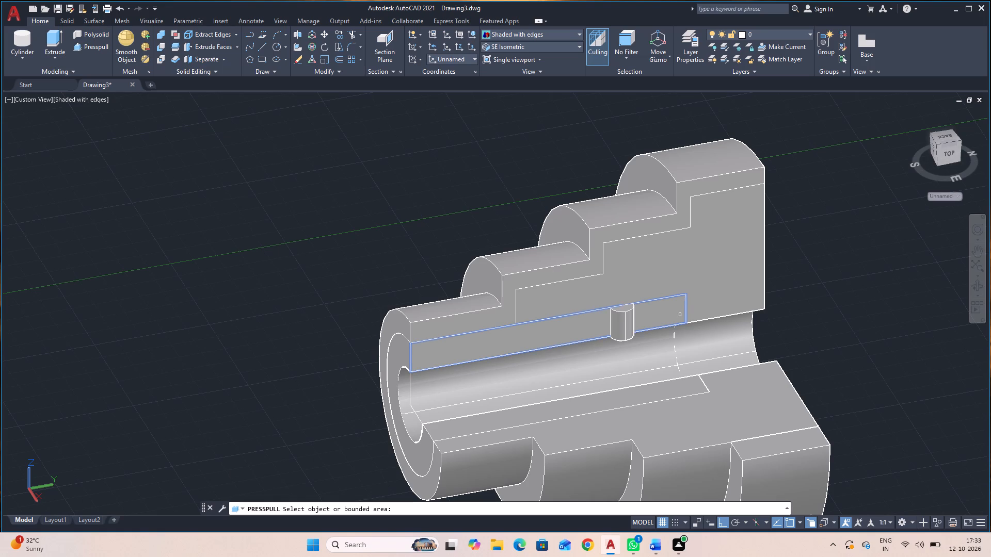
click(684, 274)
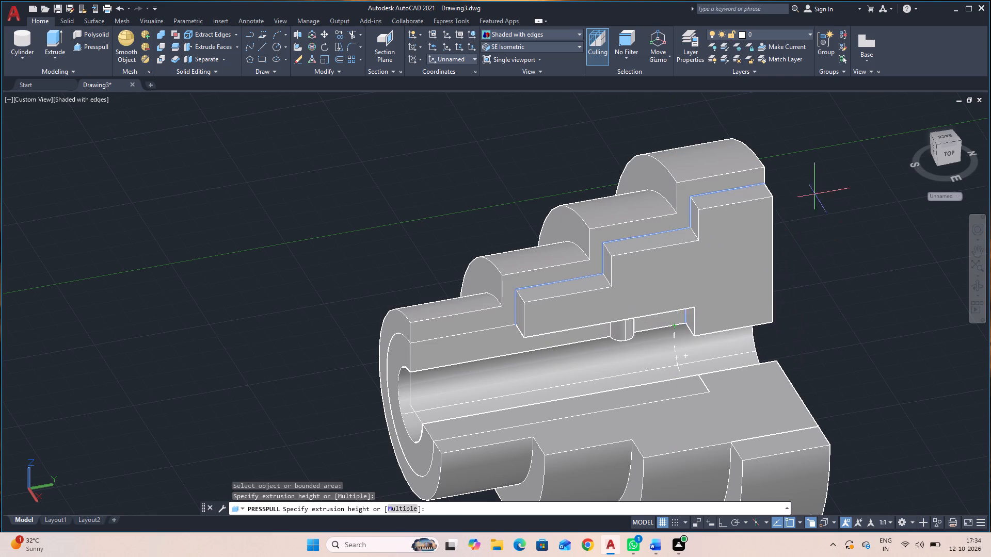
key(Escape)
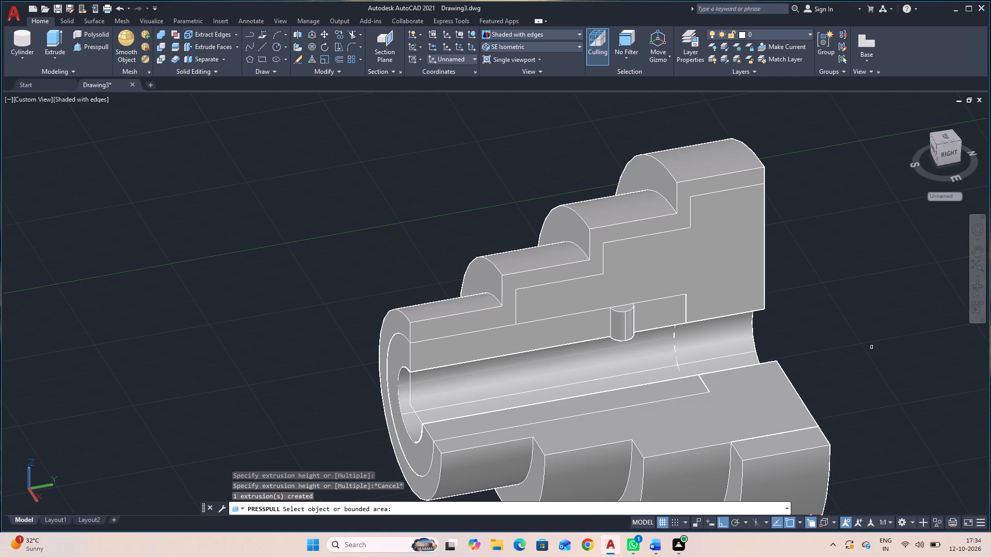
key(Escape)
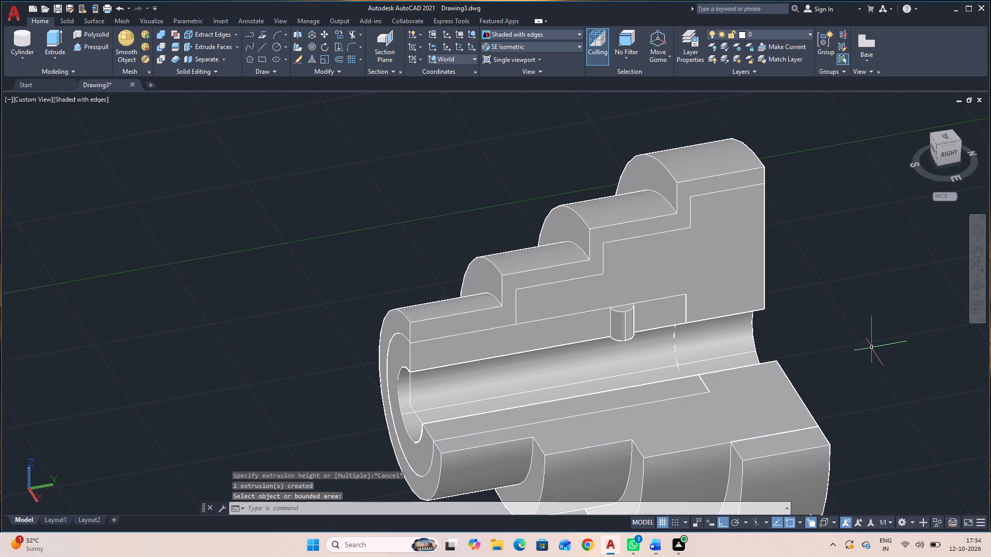
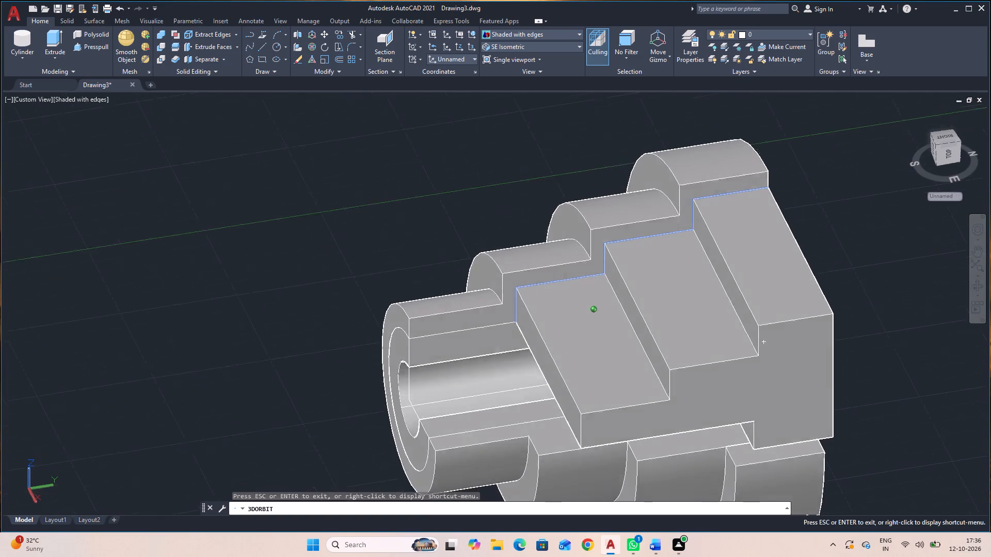
Presspull the stepped area on the cut face above the inner cylinder into the outer body to form a recess.
drag(915, 336, 771, 340)
key(Escape)
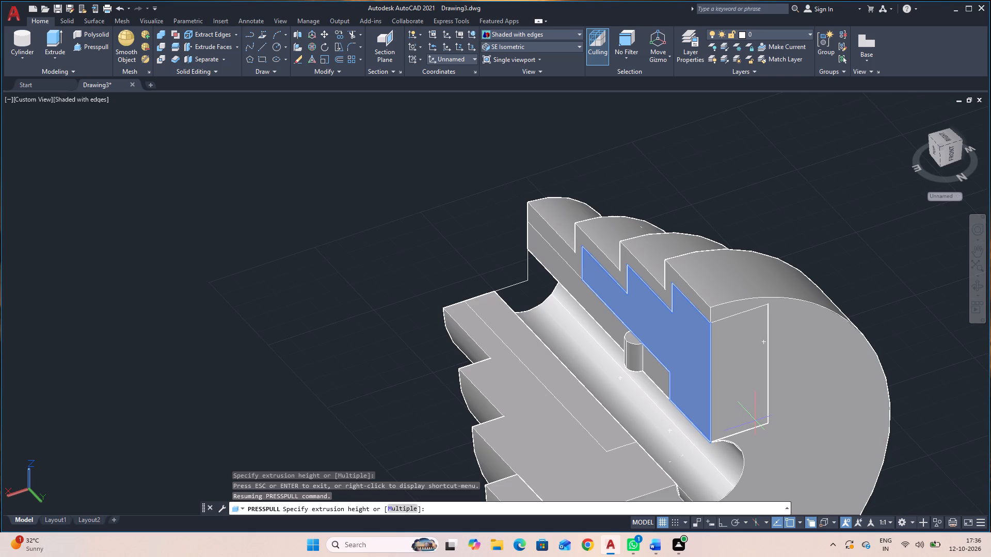
click(755, 421)
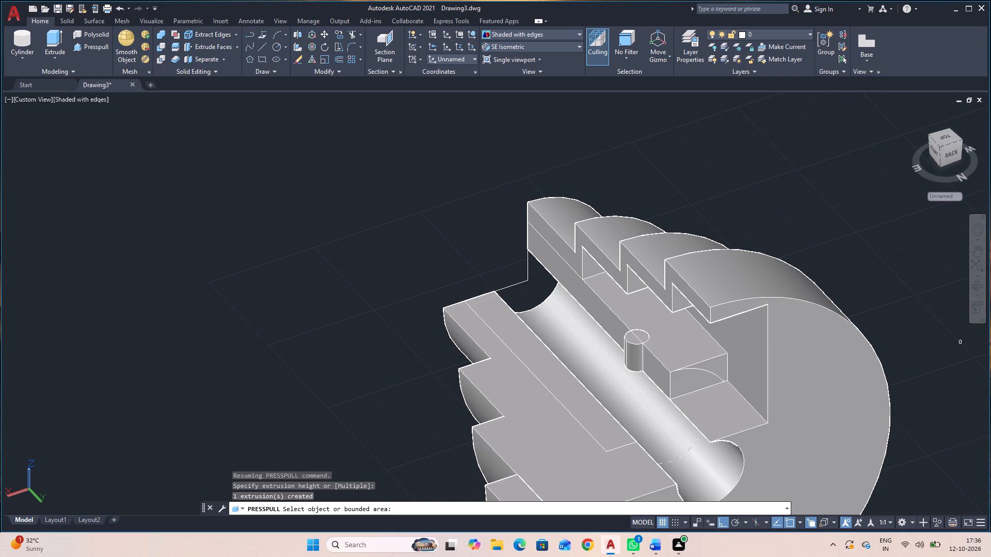
Inspect the stepped recess from several sides and check the extent of the outer solid.
click(973, 286)
drag(930, 430, 938, 425)
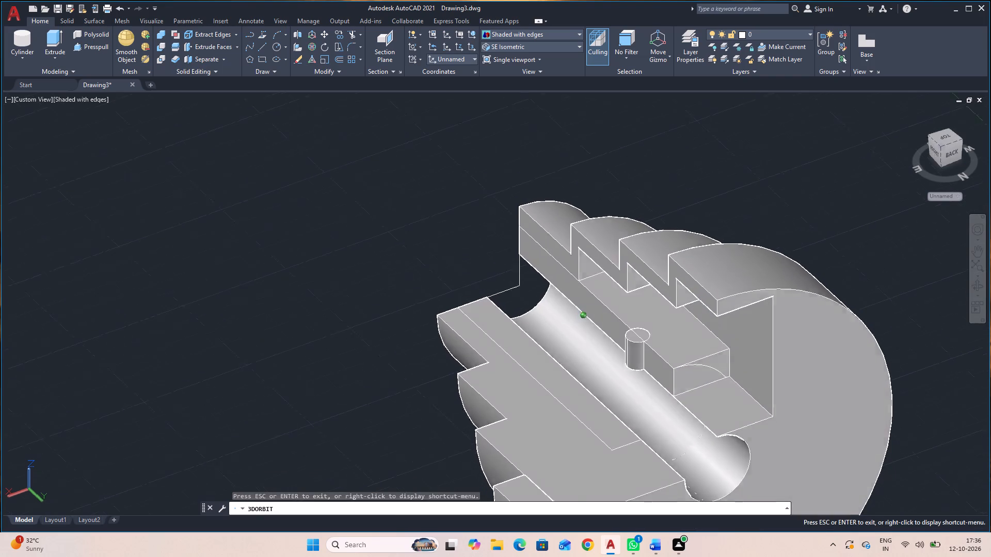
drag(938, 425, 986, 378)
drag(862, 443, 944, 427)
drag(876, 418, 884, 431)
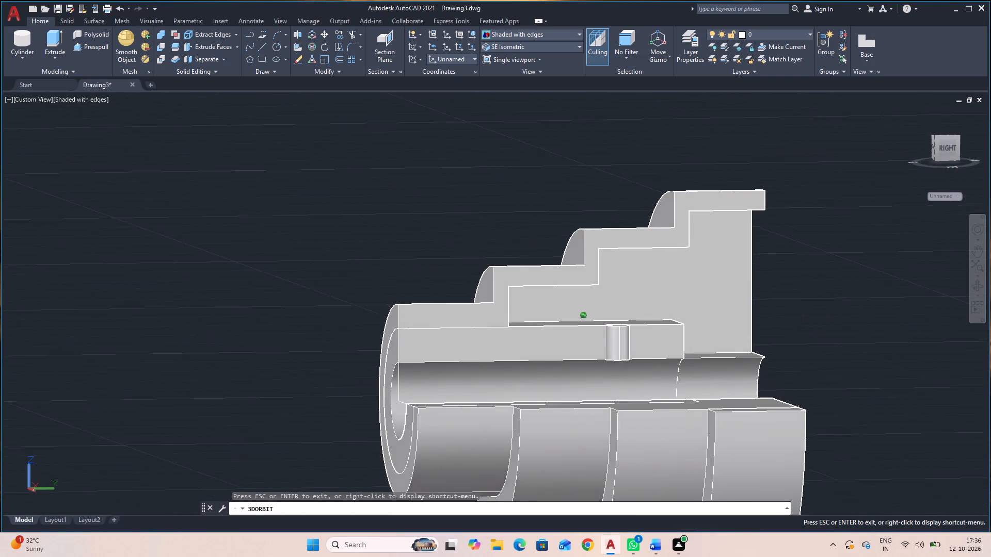
drag(884, 431, 947, 480)
drag(925, 444, 926, 418)
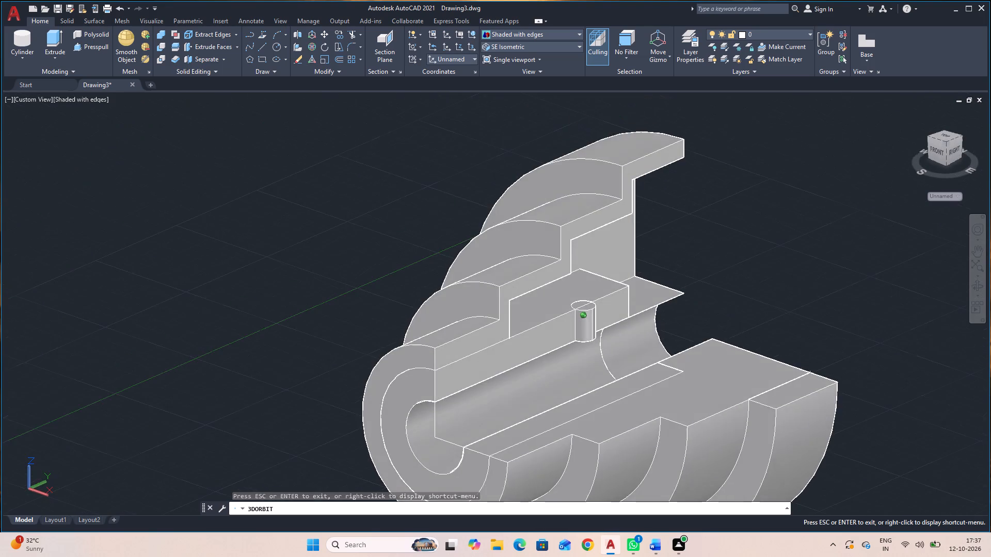
drag(926, 418, 936, 450)
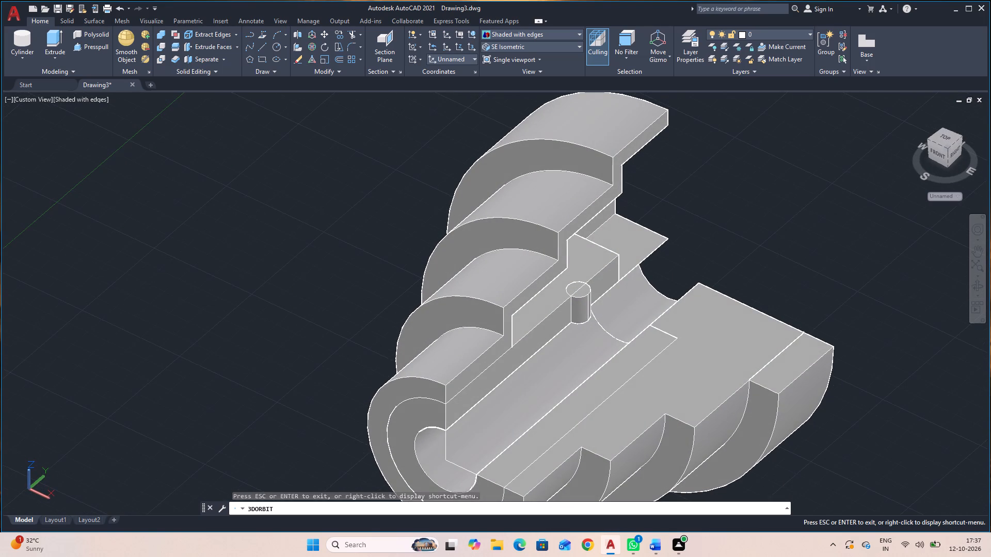
key(Escape)
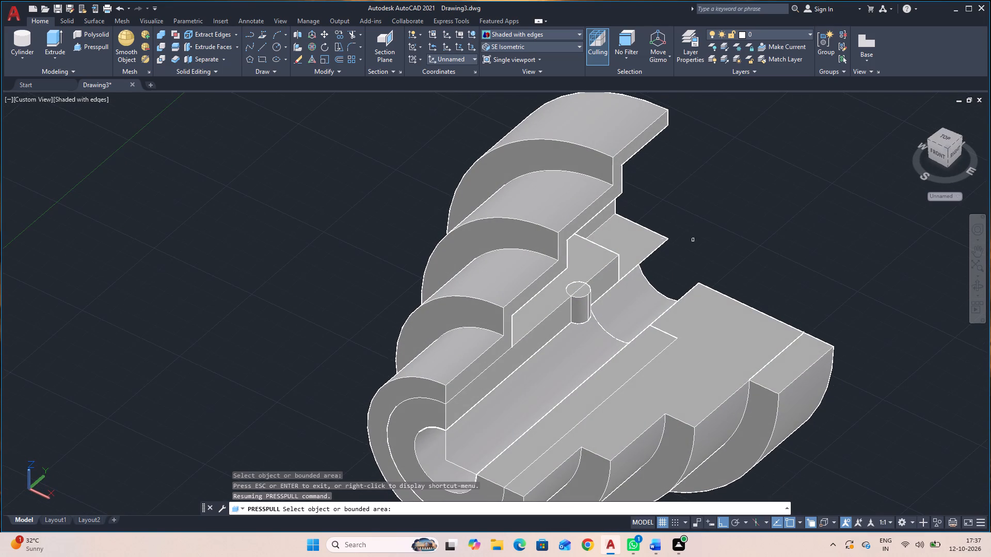
key(Escape)
click(427, 368)
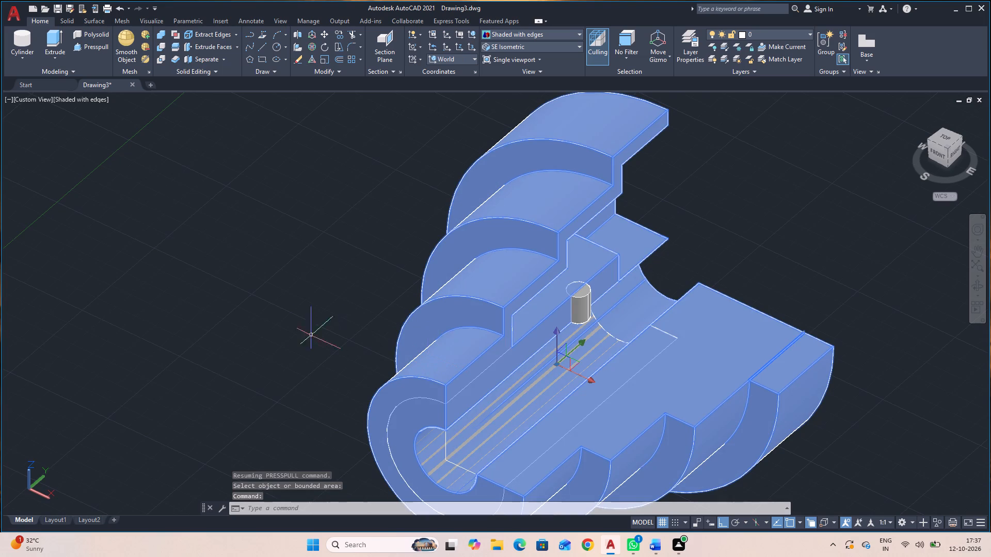
key(Escape)
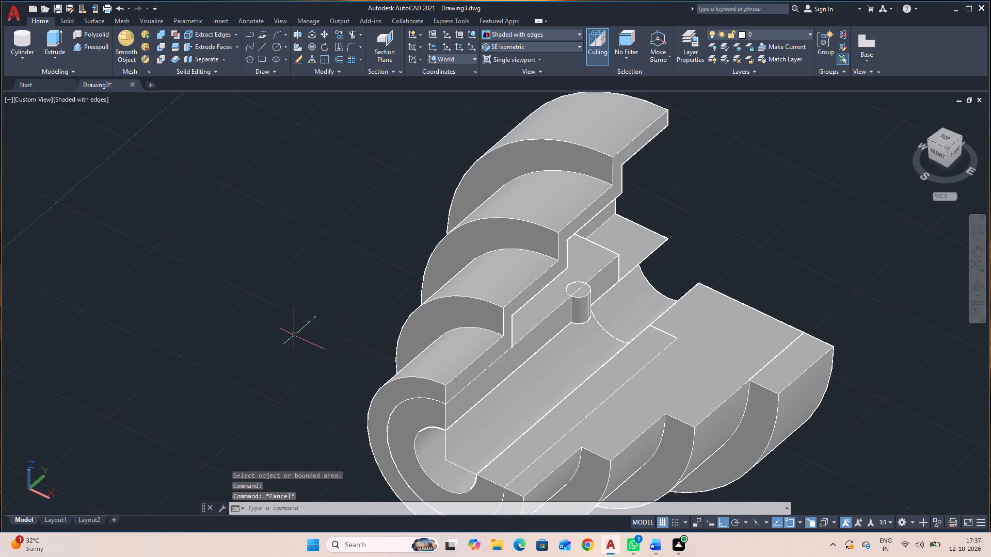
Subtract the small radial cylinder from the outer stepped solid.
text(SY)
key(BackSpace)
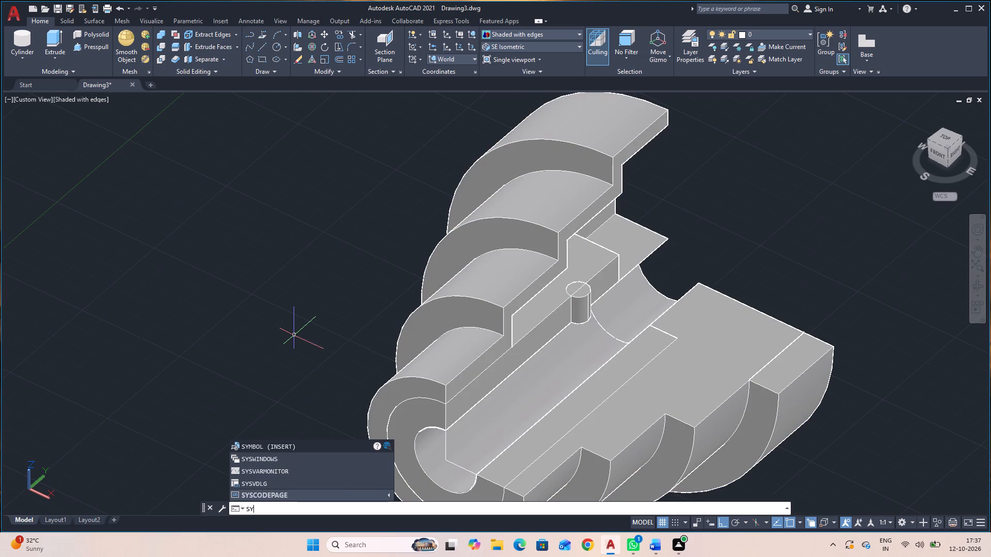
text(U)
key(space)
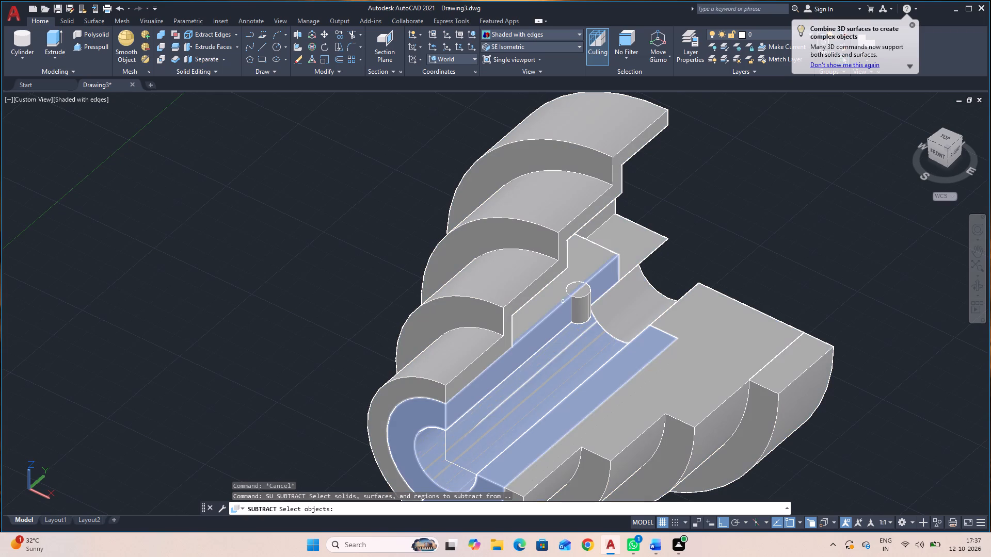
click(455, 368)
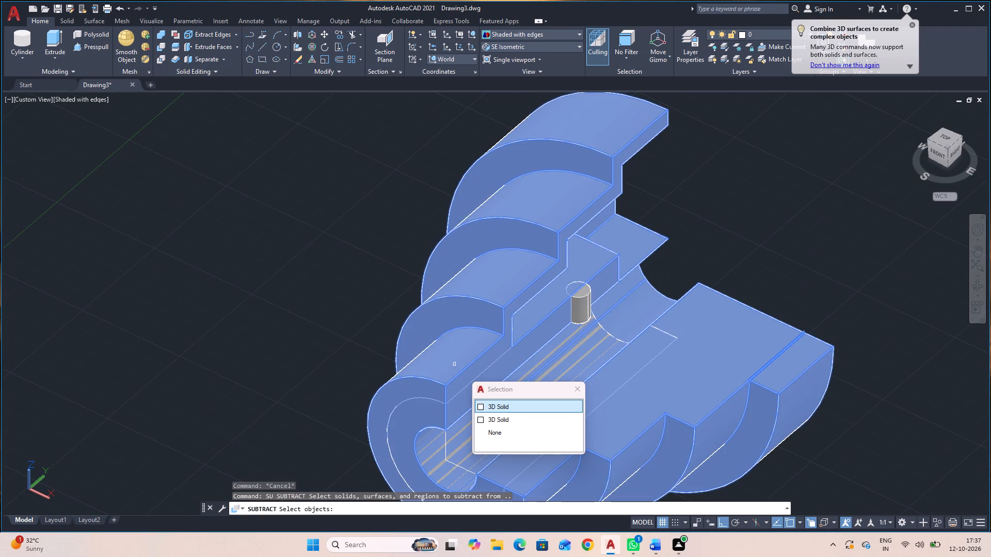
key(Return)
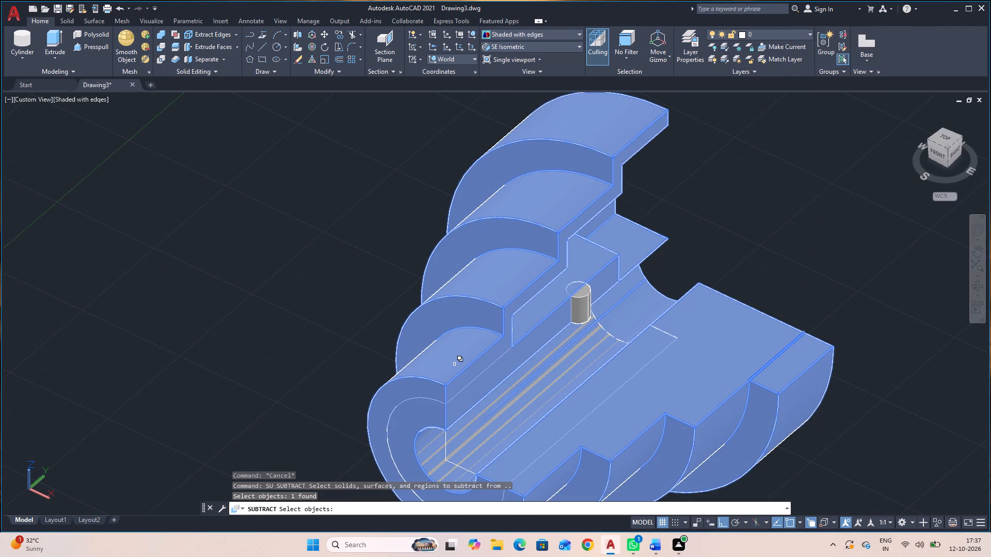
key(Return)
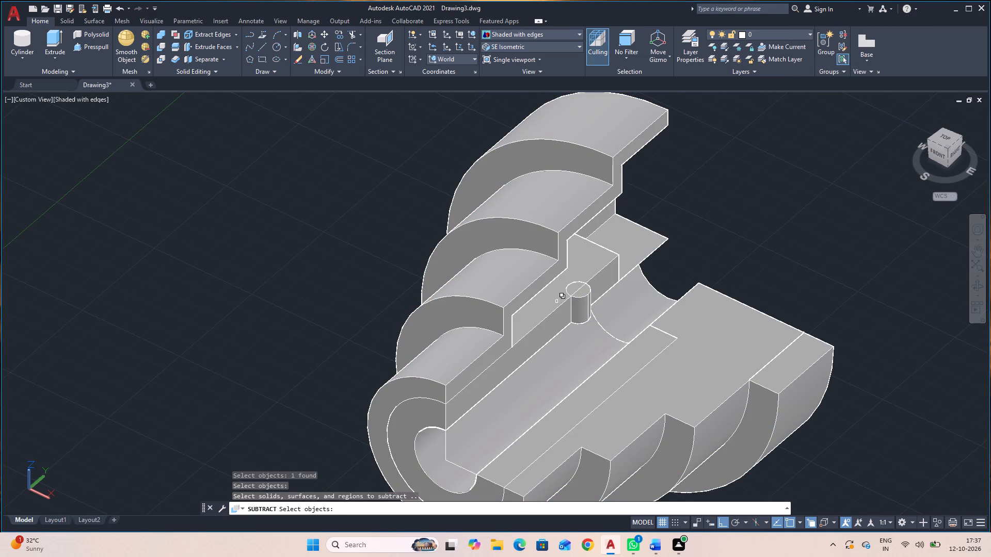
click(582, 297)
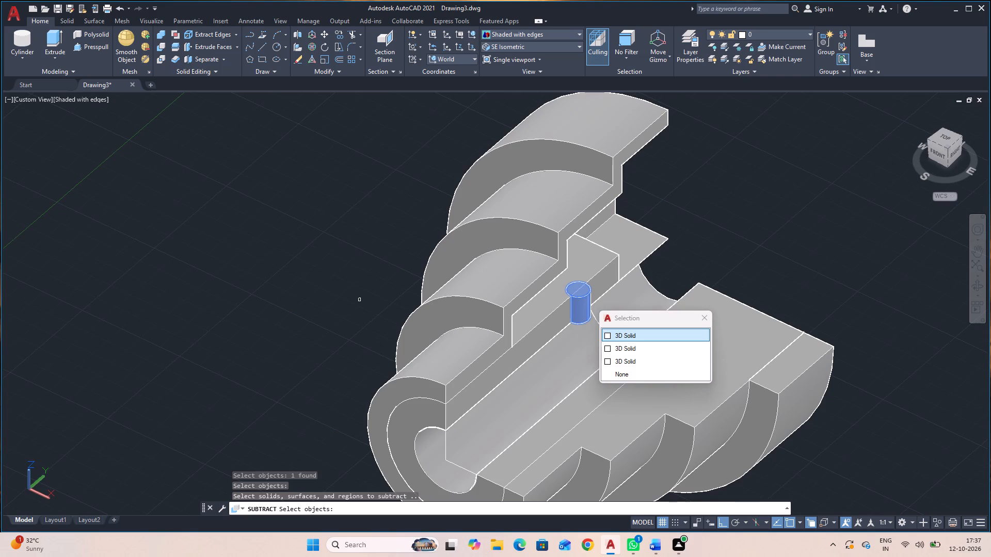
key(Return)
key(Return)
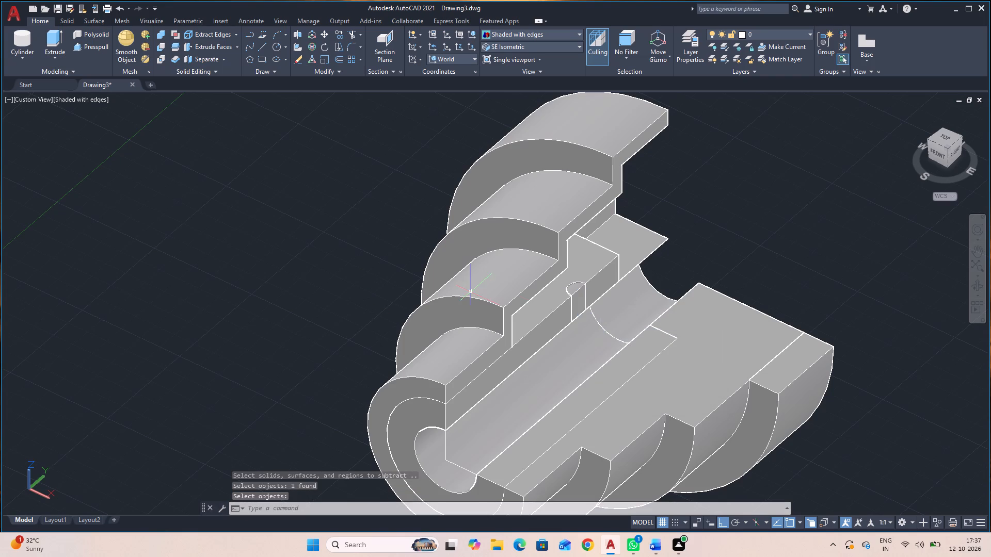
Examine the area of the small radial cylinder's cut along the inner cylinder's upper edge.
scroll(590, 288, down, 1)
scroll(580, 286, up, 2)
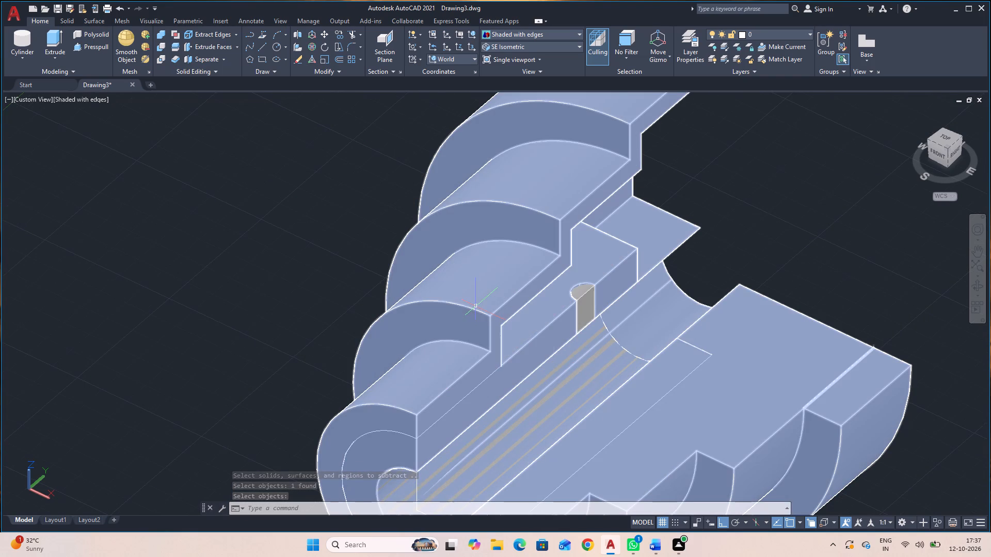
key(Escape)
scroll(545, 316, up, 3)
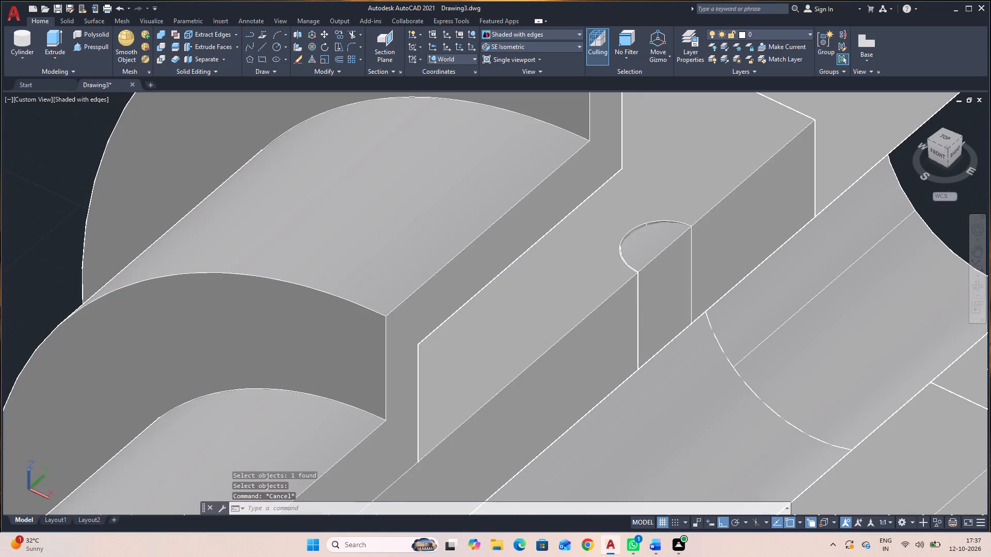
click(648, 248)
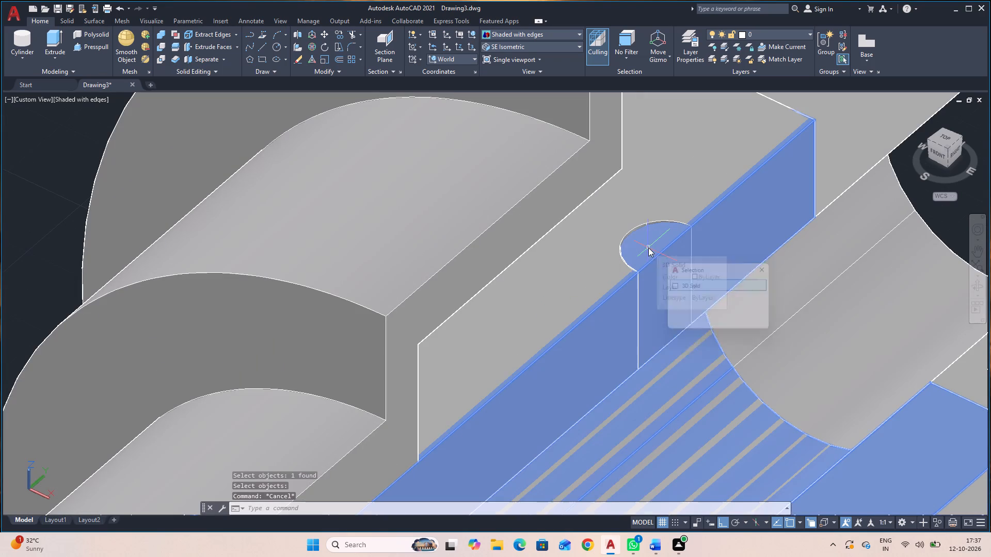
scroll(645, 251, down, 4)
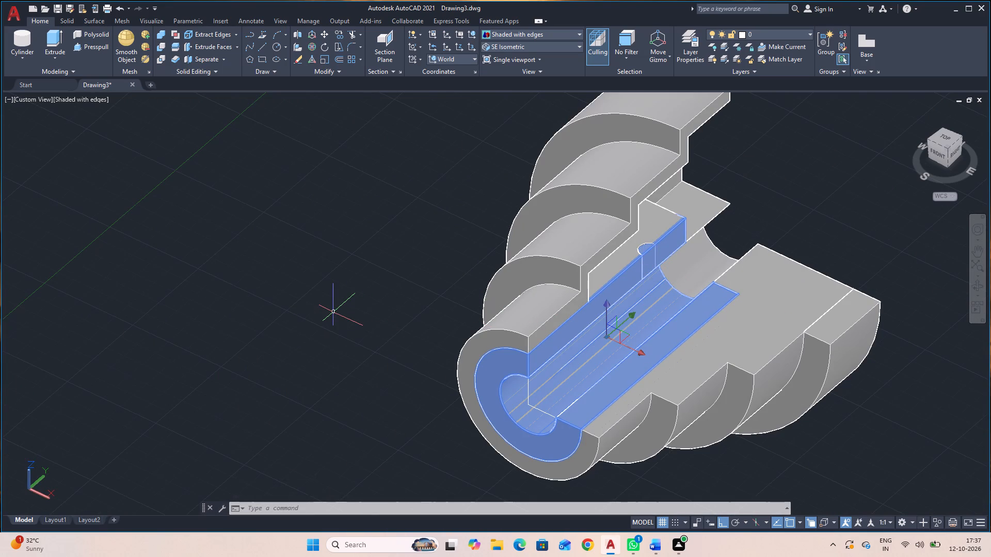
key(Escape)
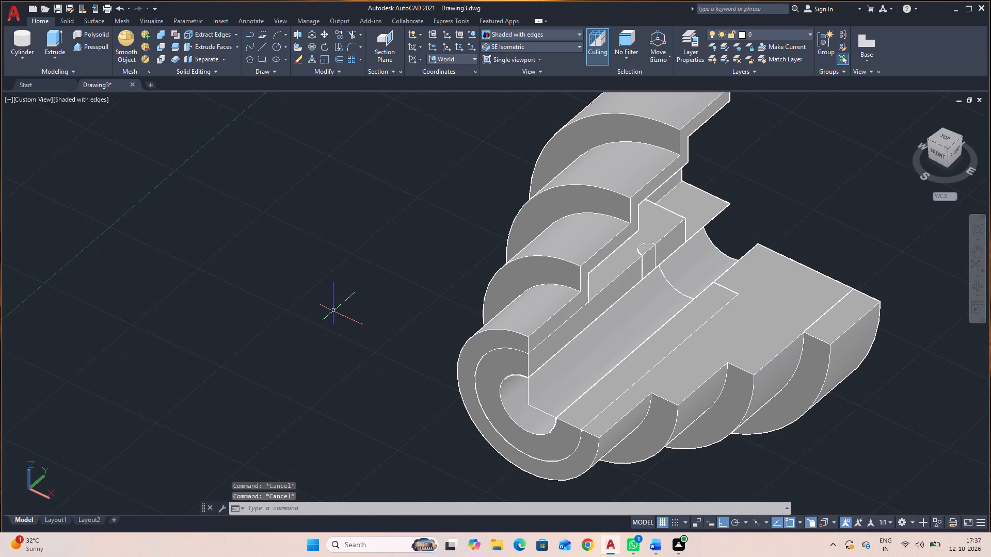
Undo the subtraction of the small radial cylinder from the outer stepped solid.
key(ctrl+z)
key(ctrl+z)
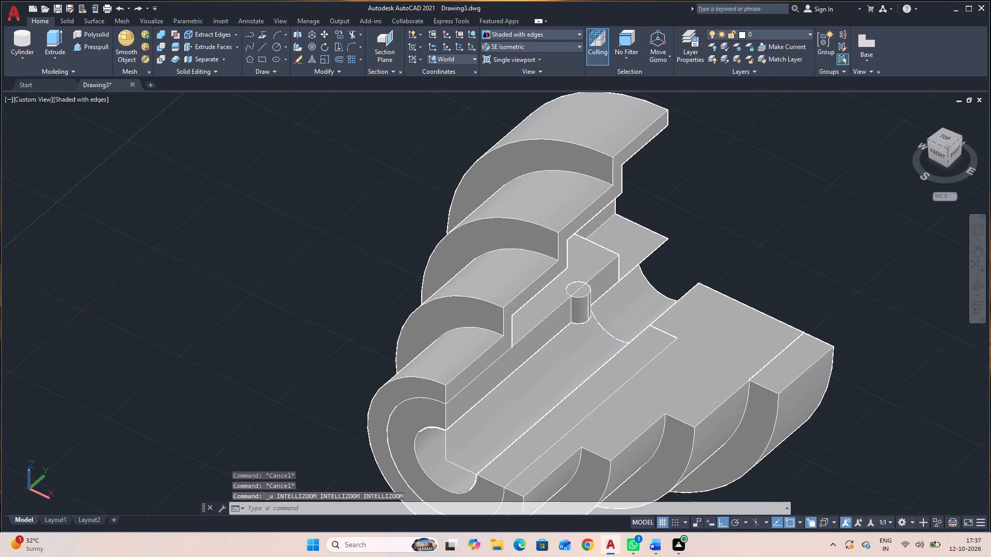
Delete the small radial cylinder on the inner cylinder's upper edge.
click(581, 293)
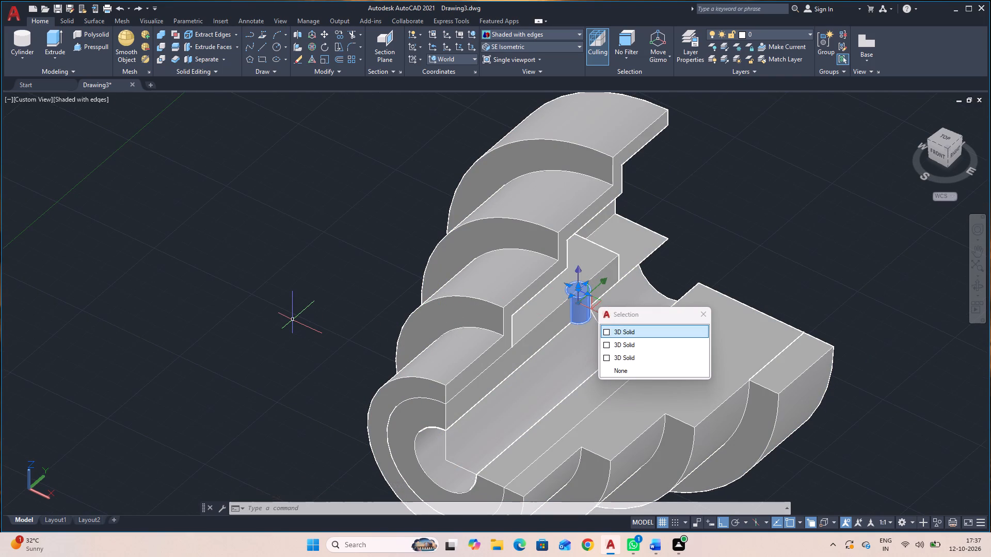
key(Delete)
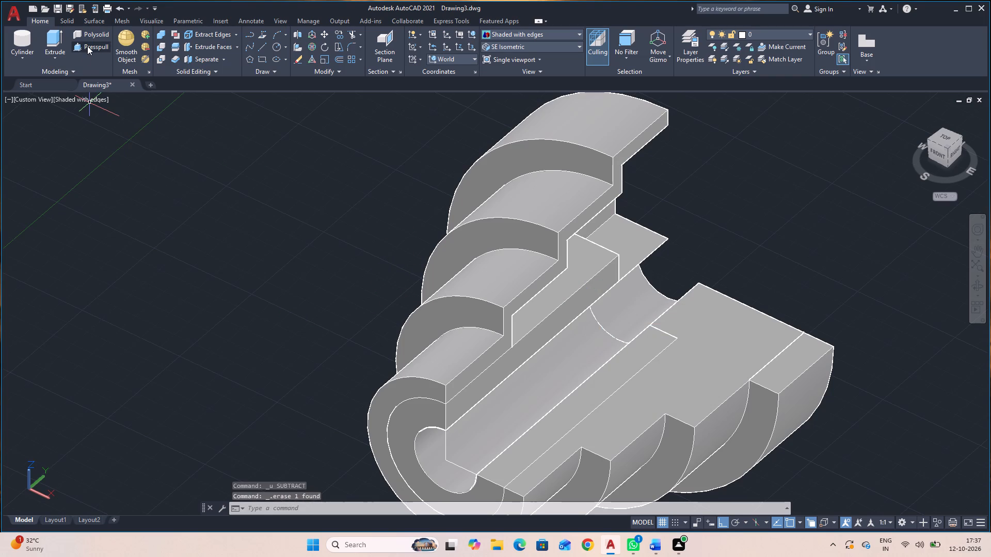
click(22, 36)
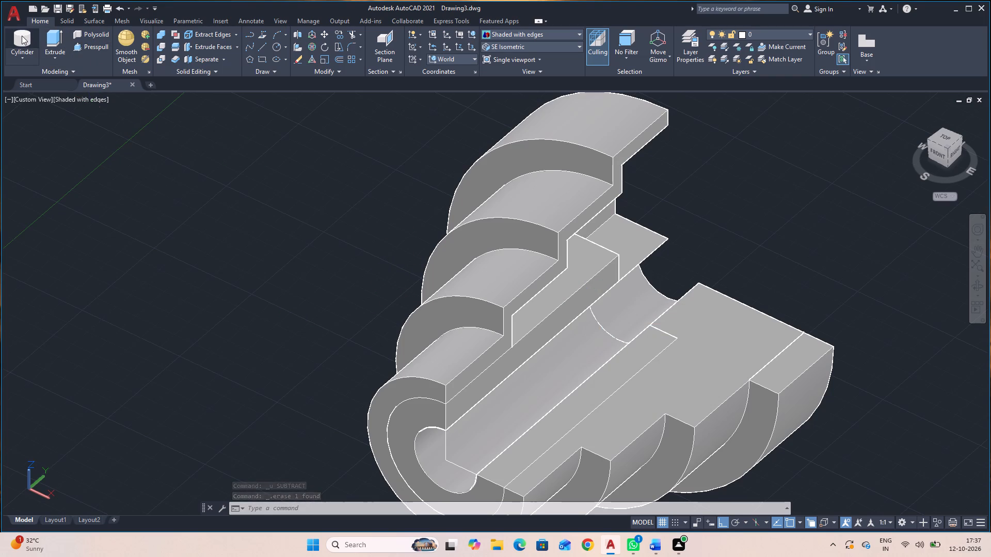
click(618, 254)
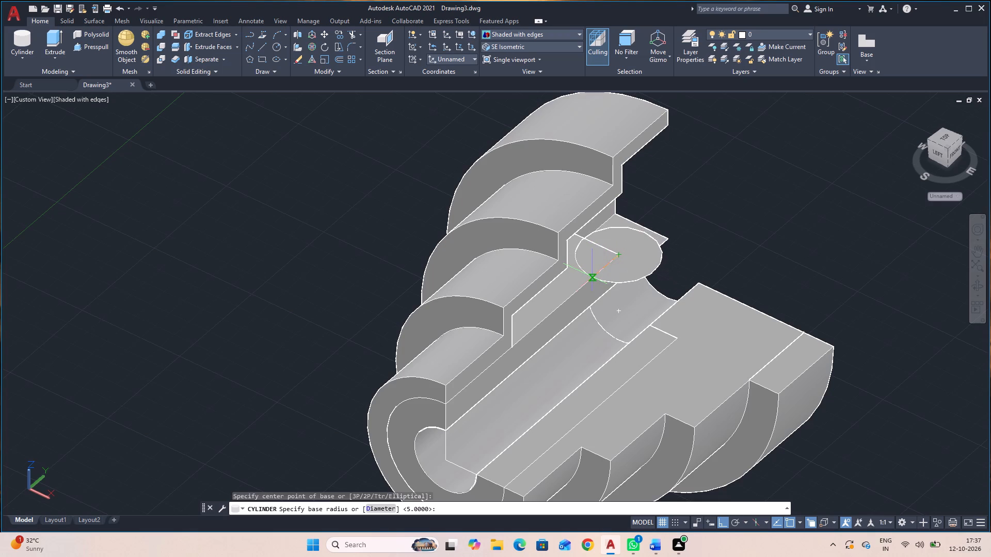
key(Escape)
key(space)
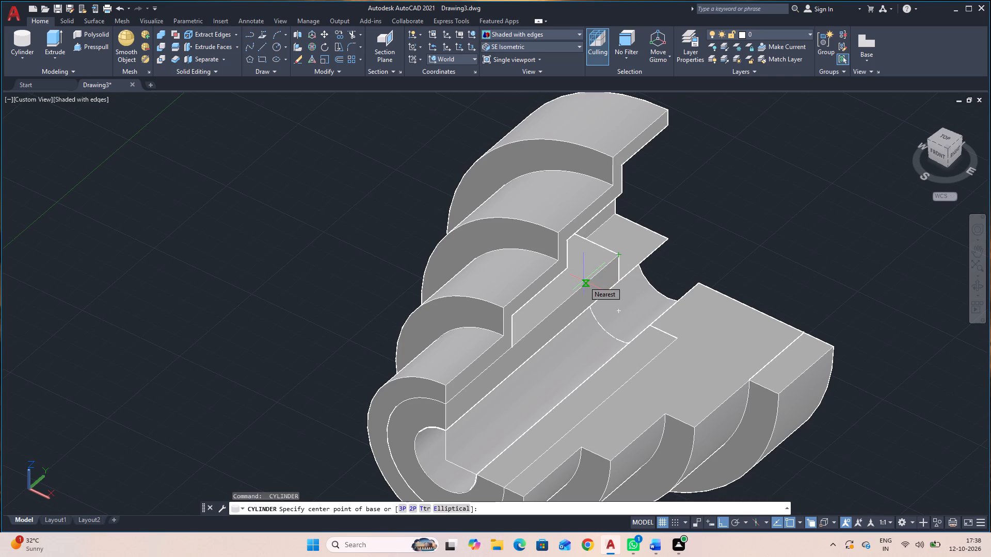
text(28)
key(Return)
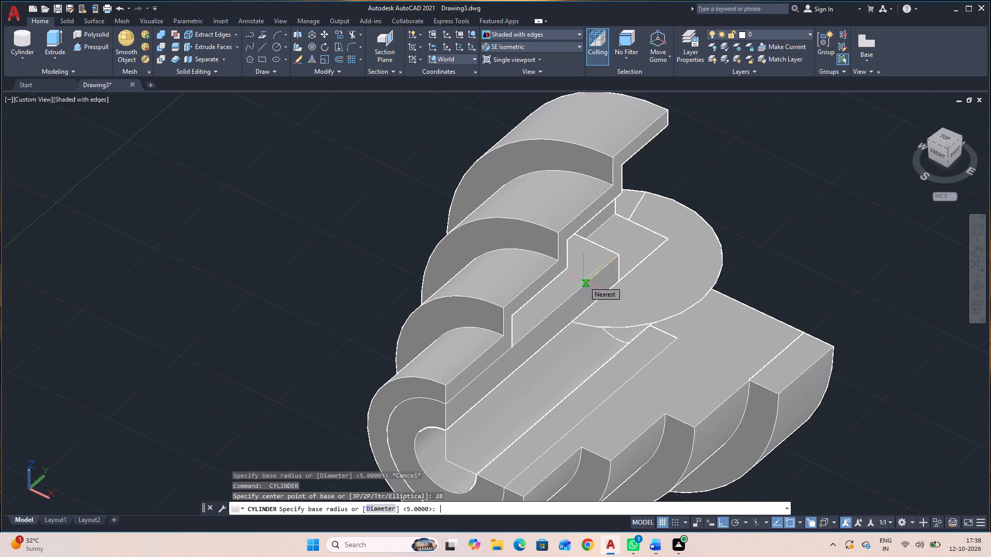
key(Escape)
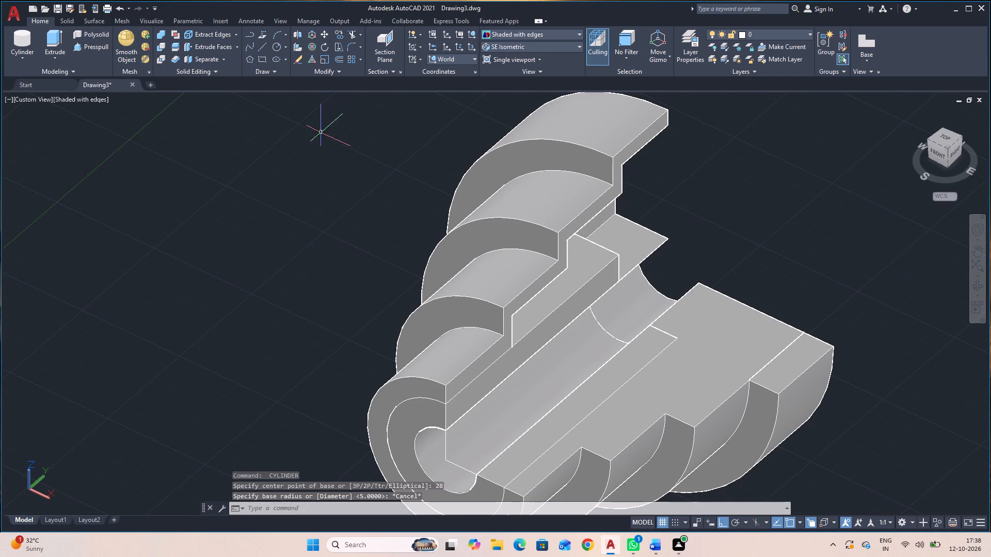
Draw a 28 line from the inner cylinder's upper end corner back along its upper cut edge.
text(L)
key(space)
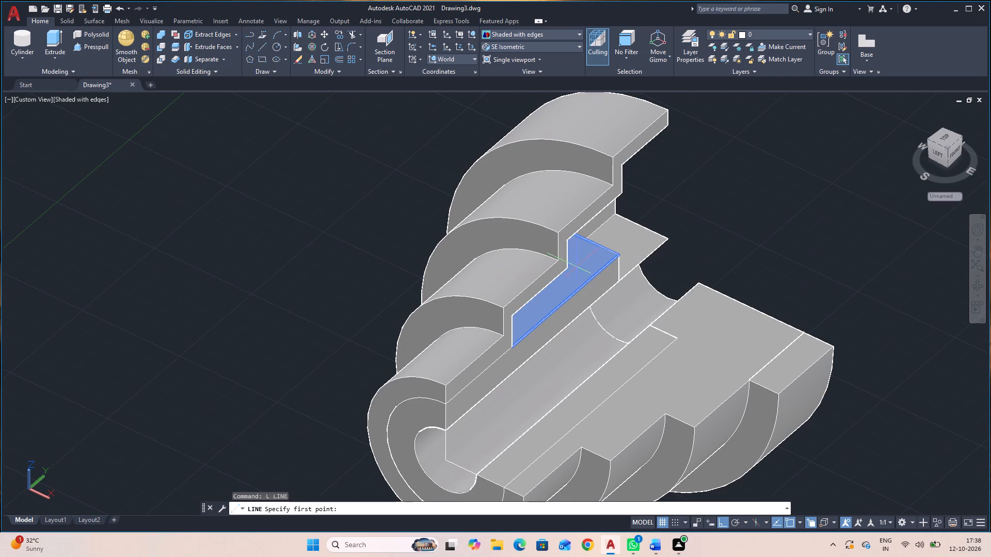
click(619, 253)
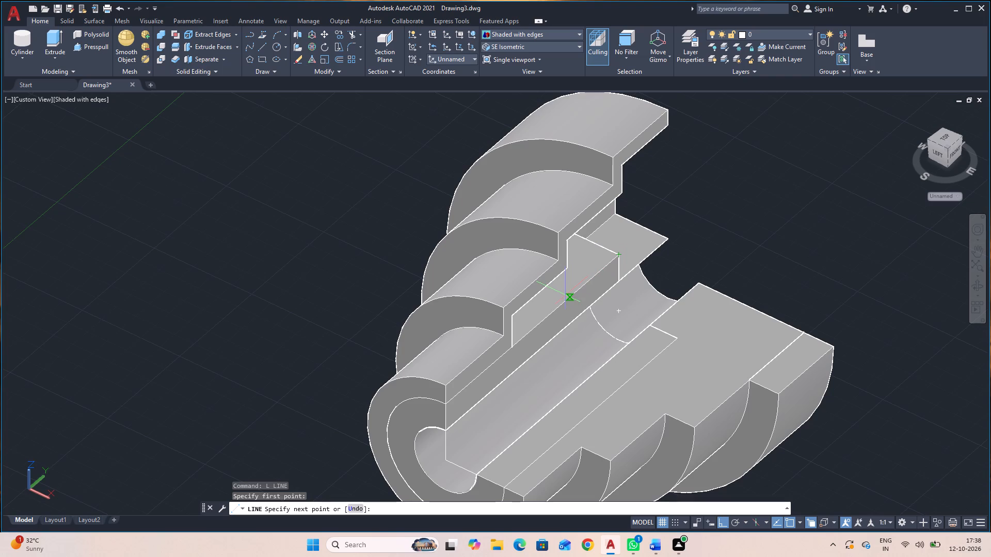
text(28)
key(Return)
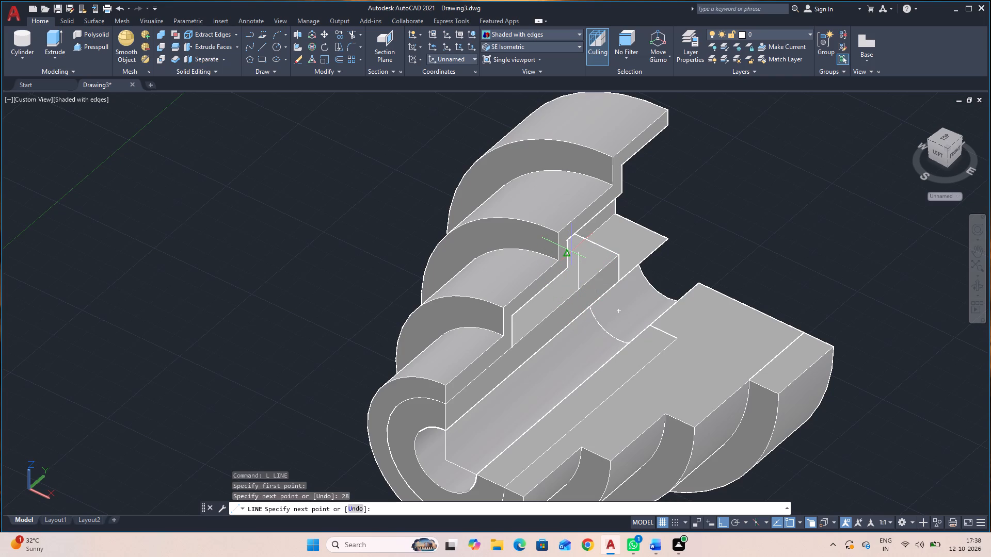
key(Escape)
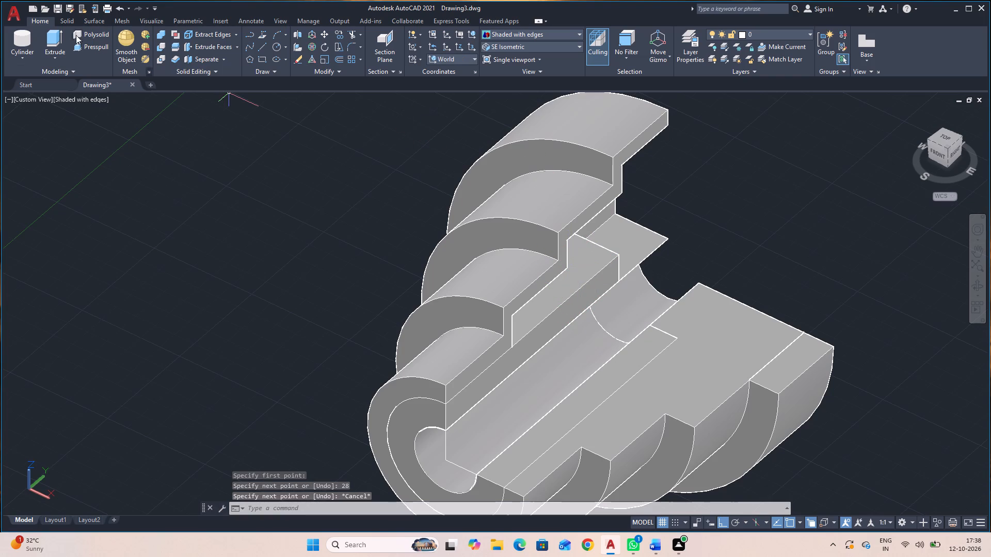
Create a radius 5 cylinder centred at the 28 line's end on the inner cylinder's upper edge, extending down to the bore edge.
click(28, 36)
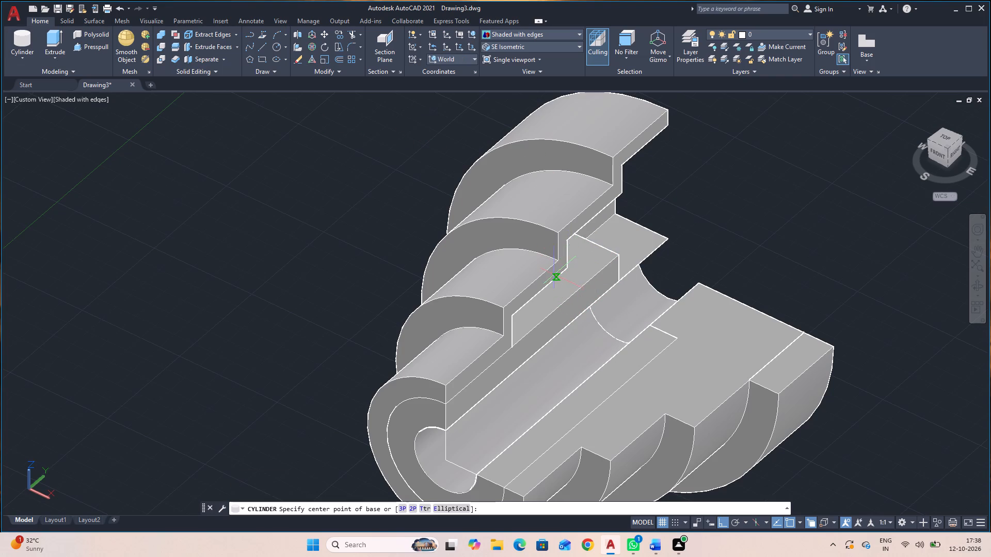
click(580, 289)
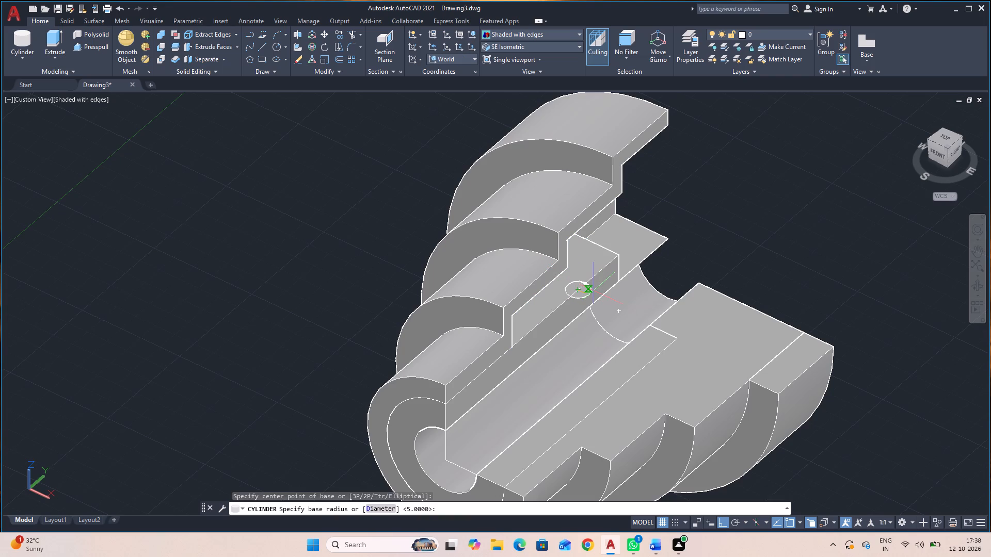
key(5)
key(Return)
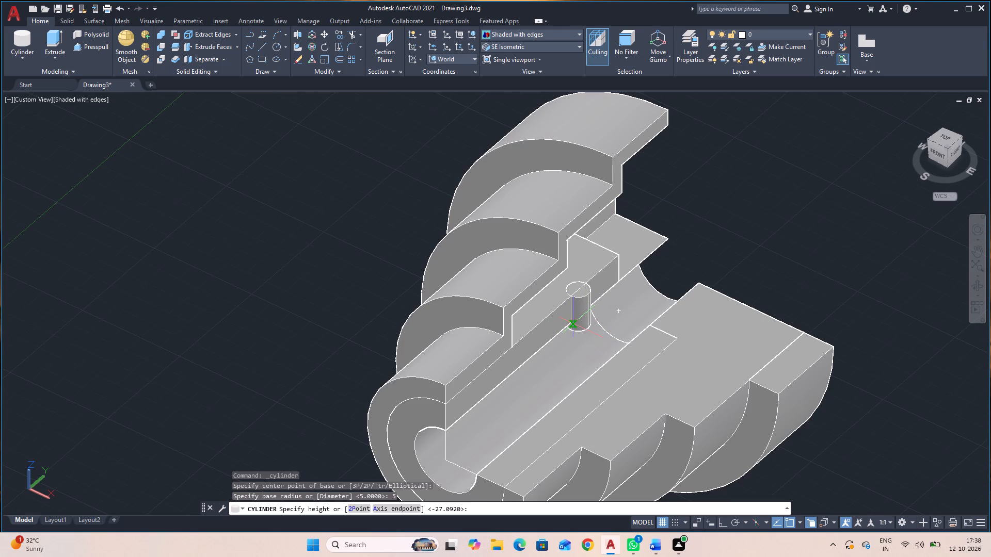
click(619, 280)
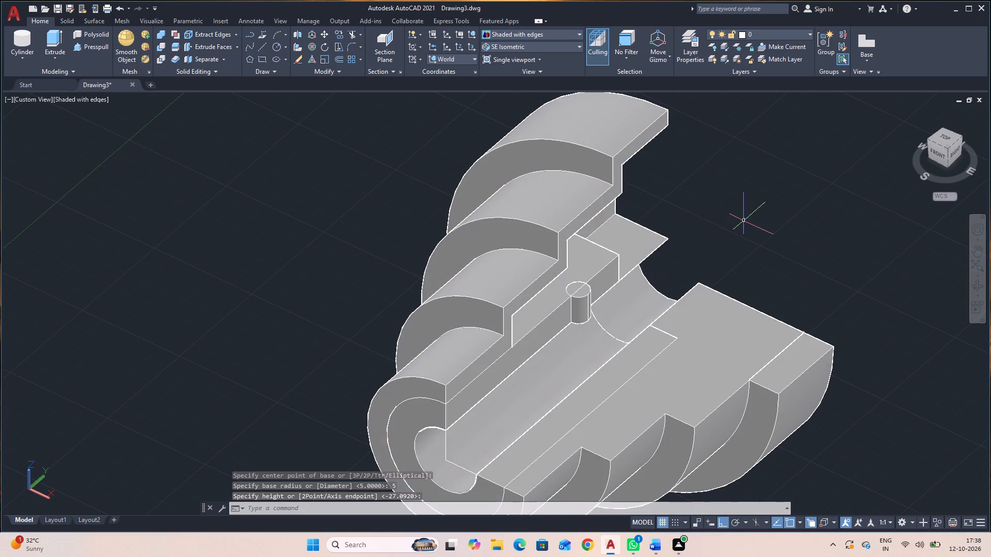
Subtract the small radial cylinder from the outer stepped solid.
text(SU)
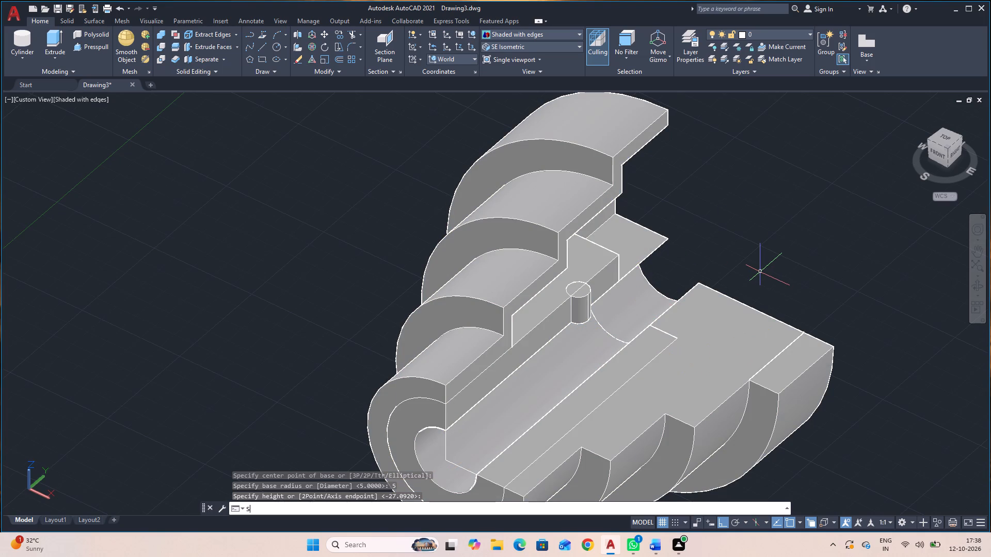
key(space)
click(694, 341)
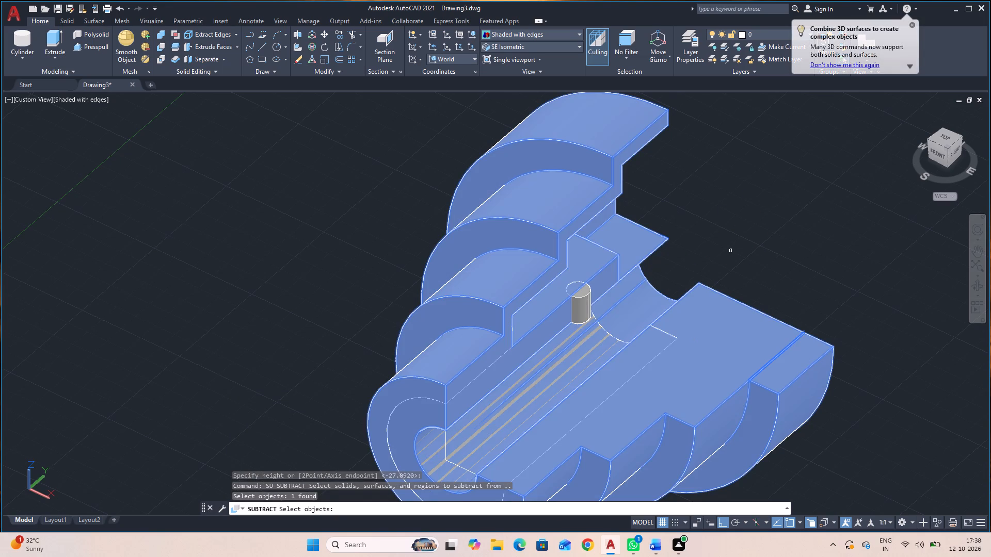
key(space)
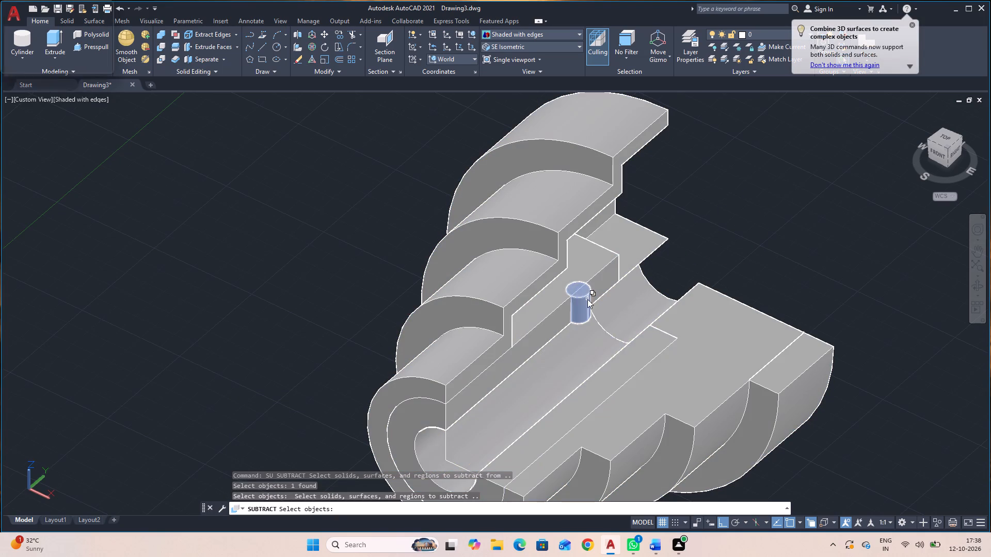
click(587, 299)
key(space)
key(space)
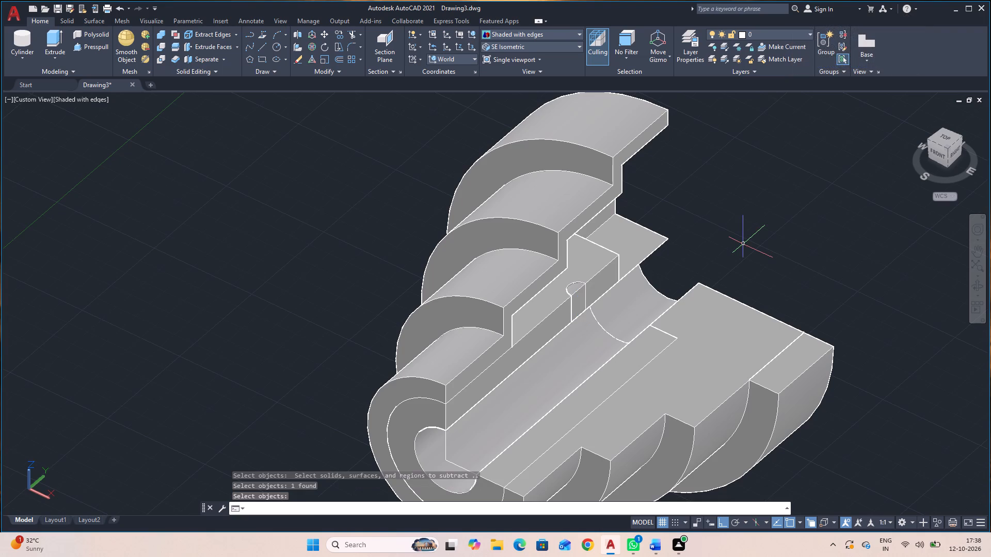
Examine the small radial cut in the inner cylinder's wall from several angles.
scroll(743, 244, up, 3)
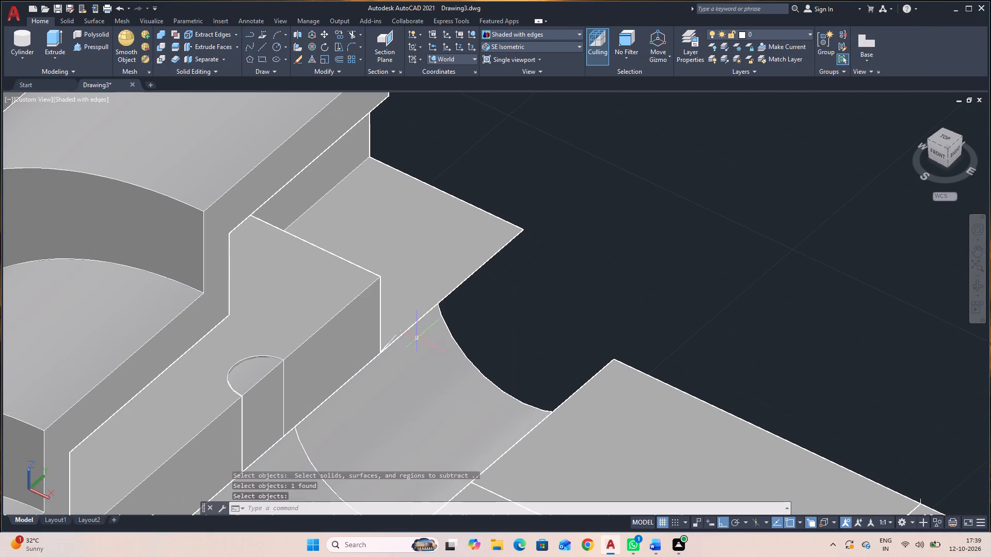
scroll(263, 380, down, 2)
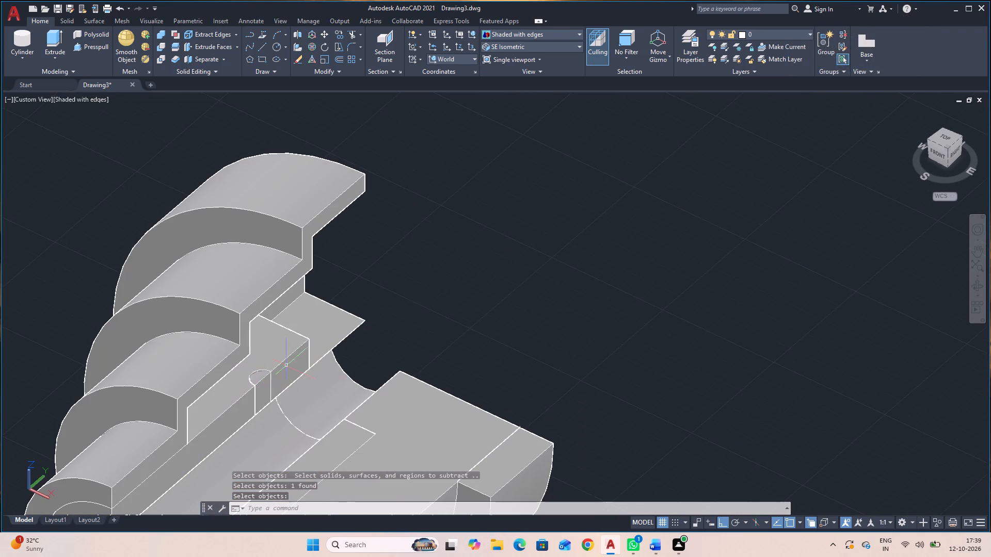
middle_drag(493, 371, 793, 235)
scroll(795, 234, down, 1)
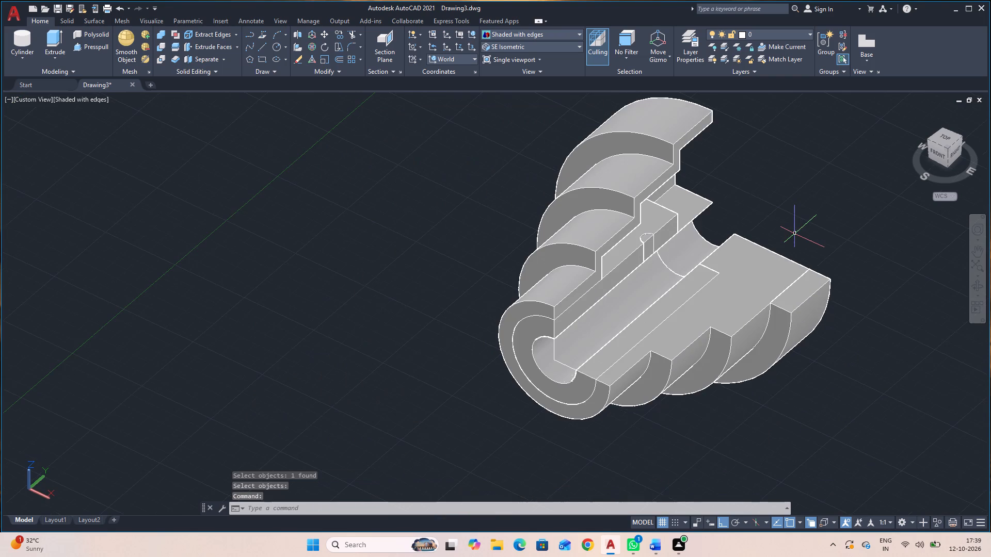
scroll(795, 234, up, 2)
scroll(795, 234, down, 1)
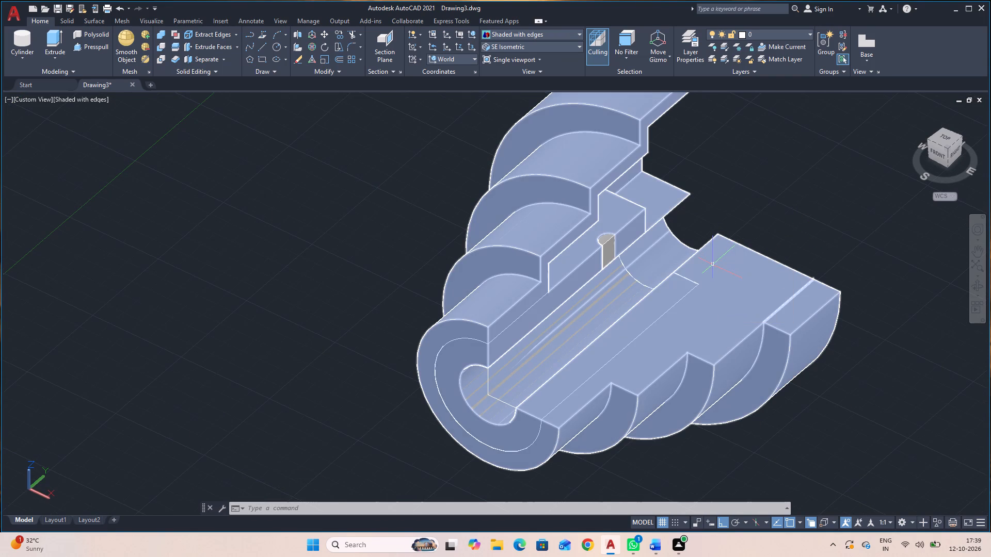
scroll(637, 276, up, 5)
scroll(606, 265, down, 2)
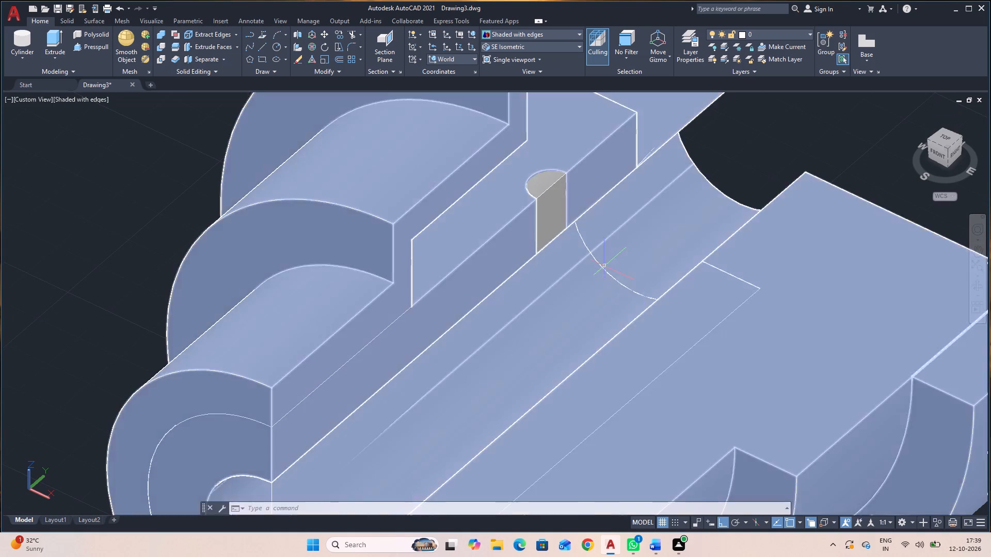
scroll(604, 266, down, 2)
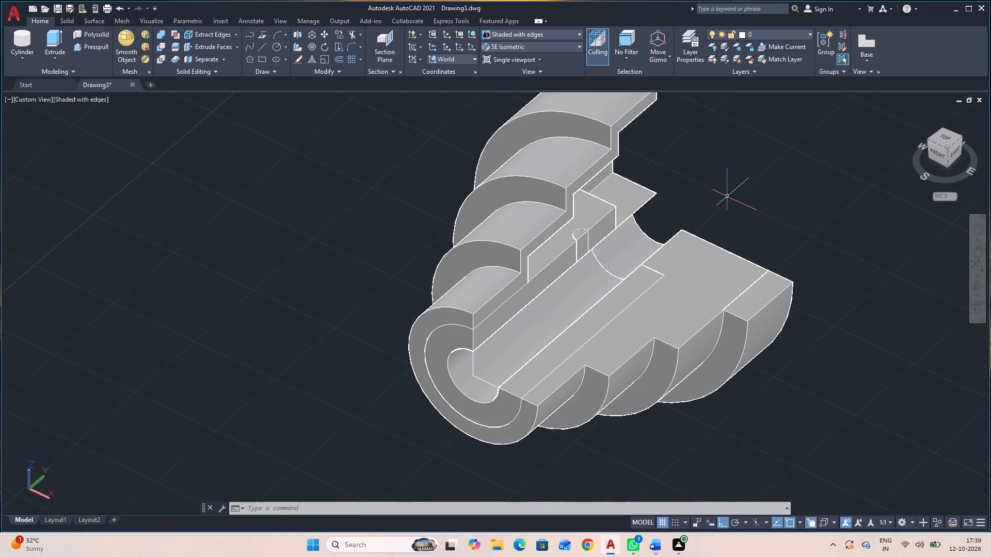
click(976, 286)
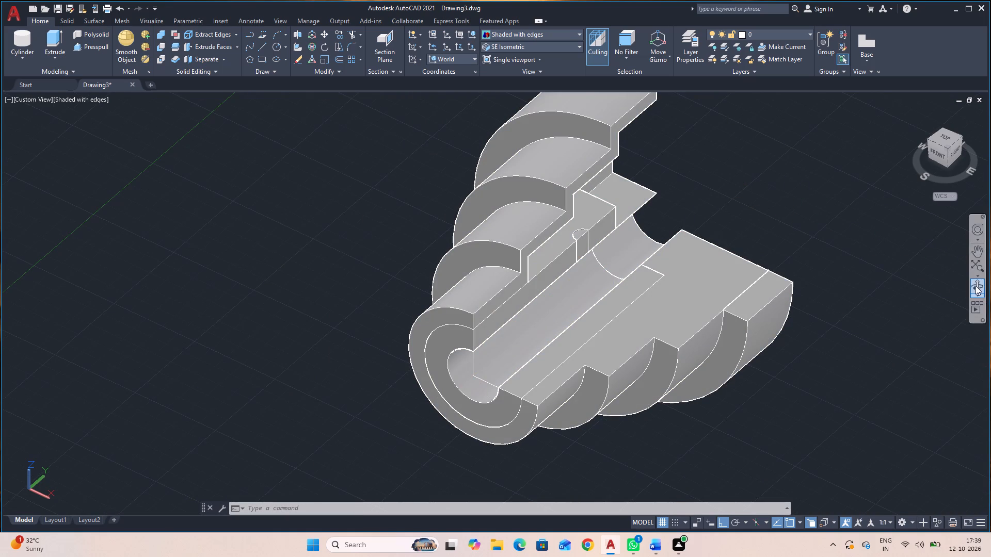
drag(889, 298, 900, 319)
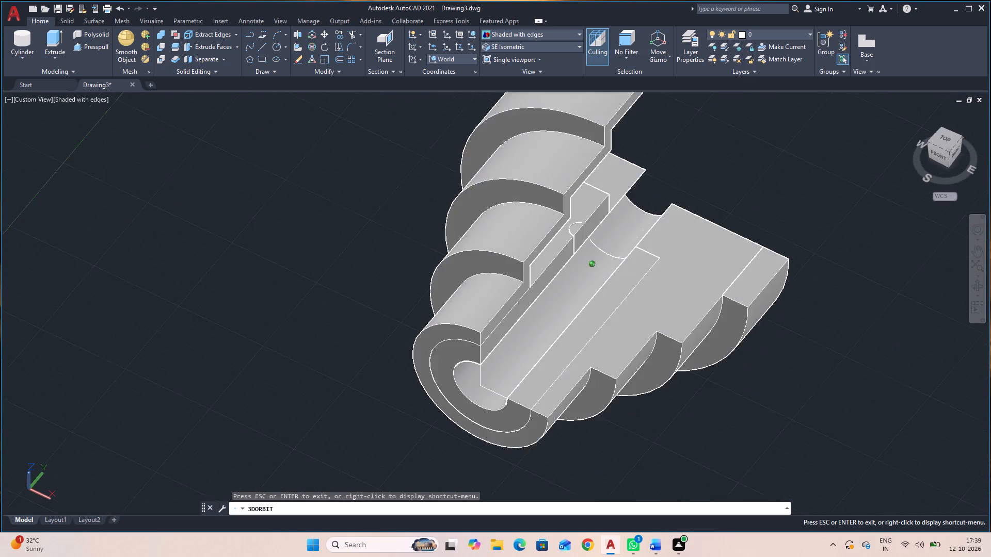
drag(900, 319, 899, 296)
drag(889, 277, 844, 221)
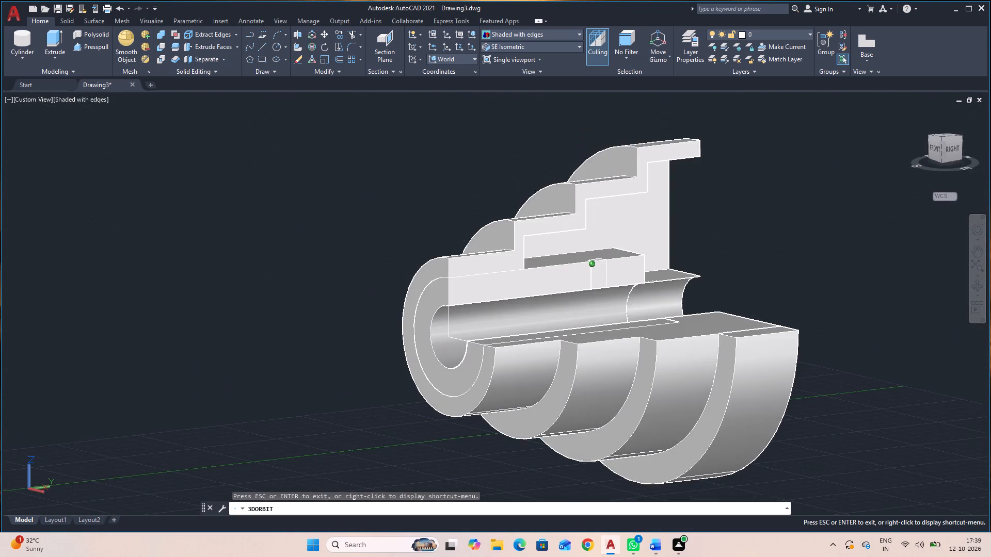
drag(844, 221, 854, 290)
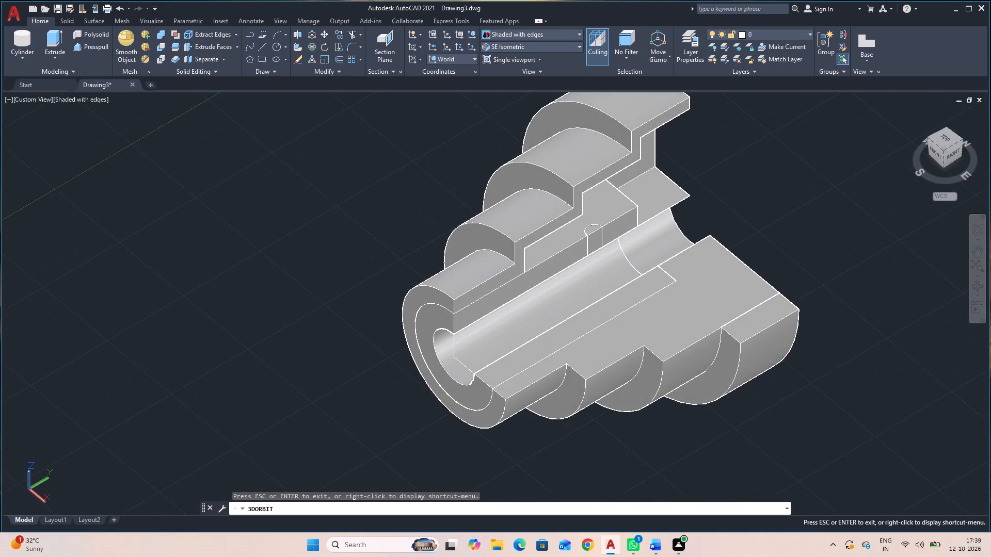
key(Escape)
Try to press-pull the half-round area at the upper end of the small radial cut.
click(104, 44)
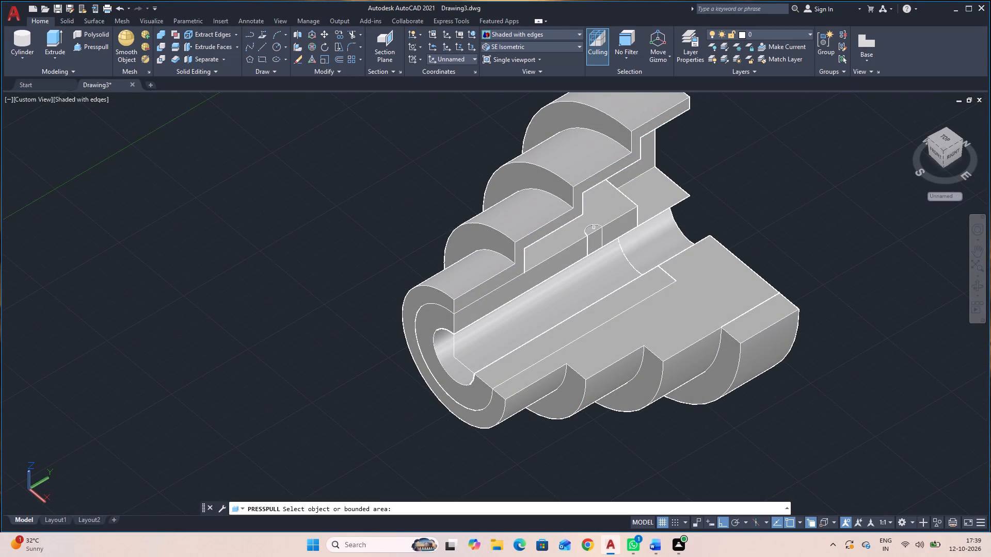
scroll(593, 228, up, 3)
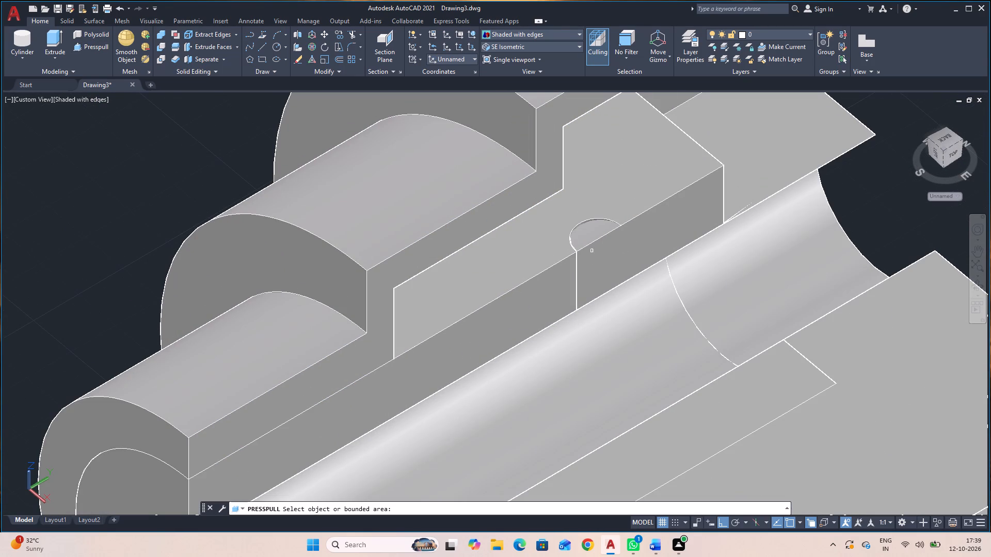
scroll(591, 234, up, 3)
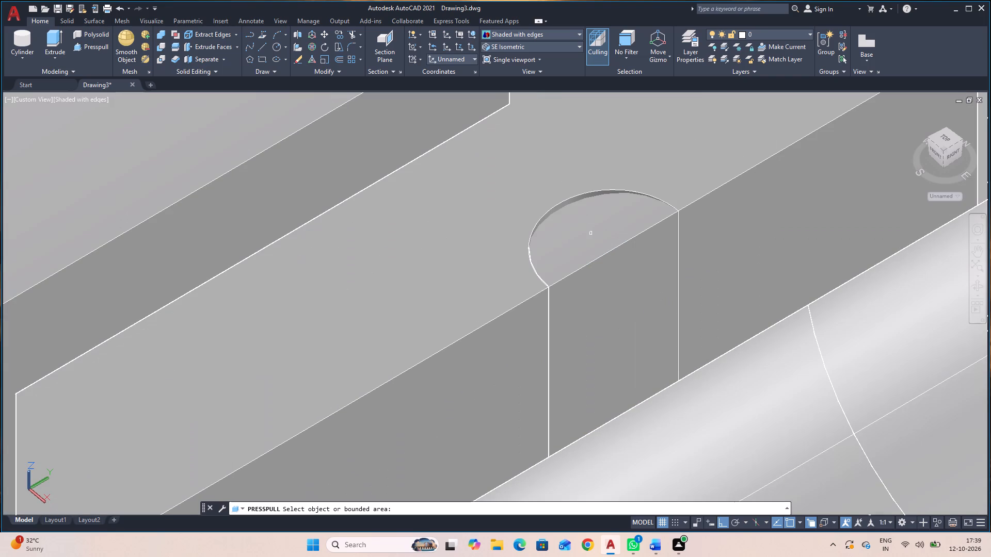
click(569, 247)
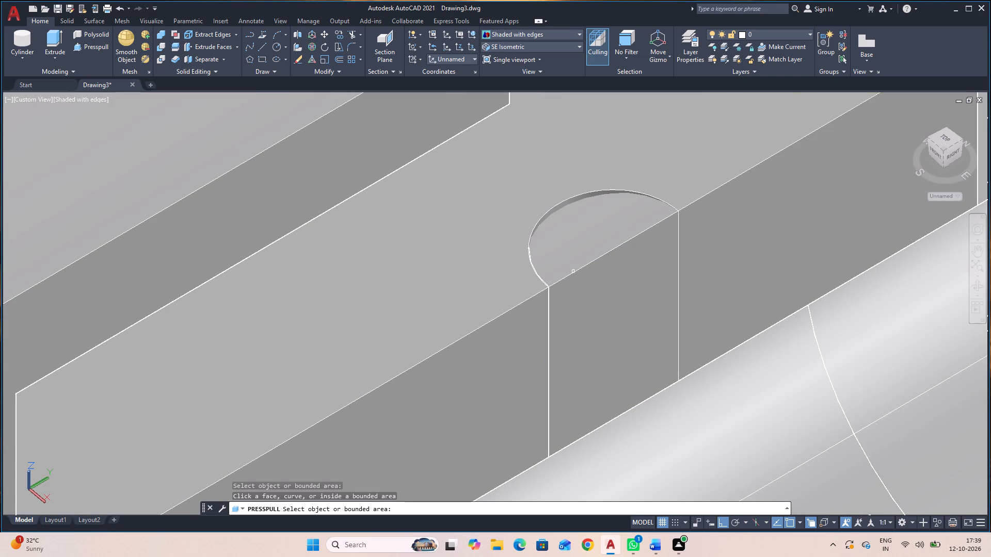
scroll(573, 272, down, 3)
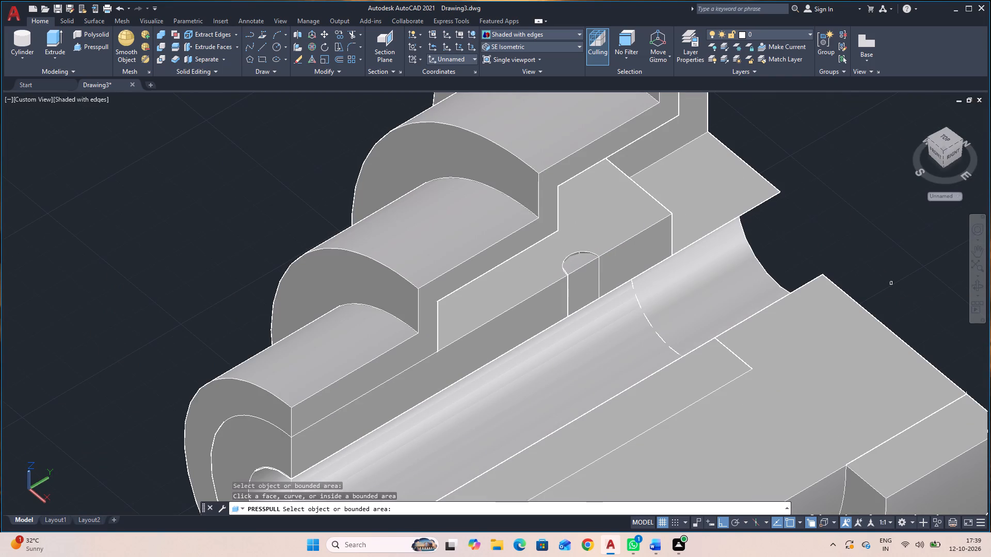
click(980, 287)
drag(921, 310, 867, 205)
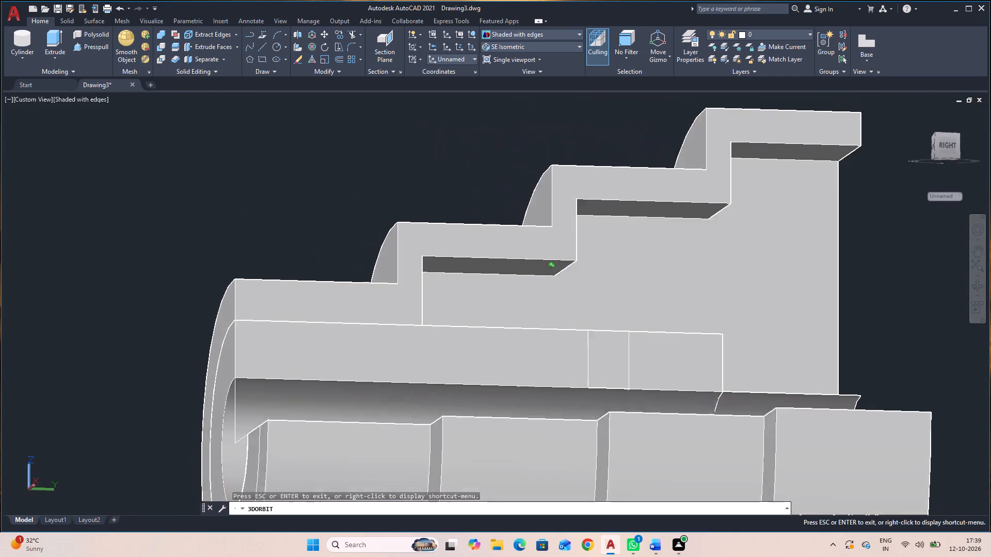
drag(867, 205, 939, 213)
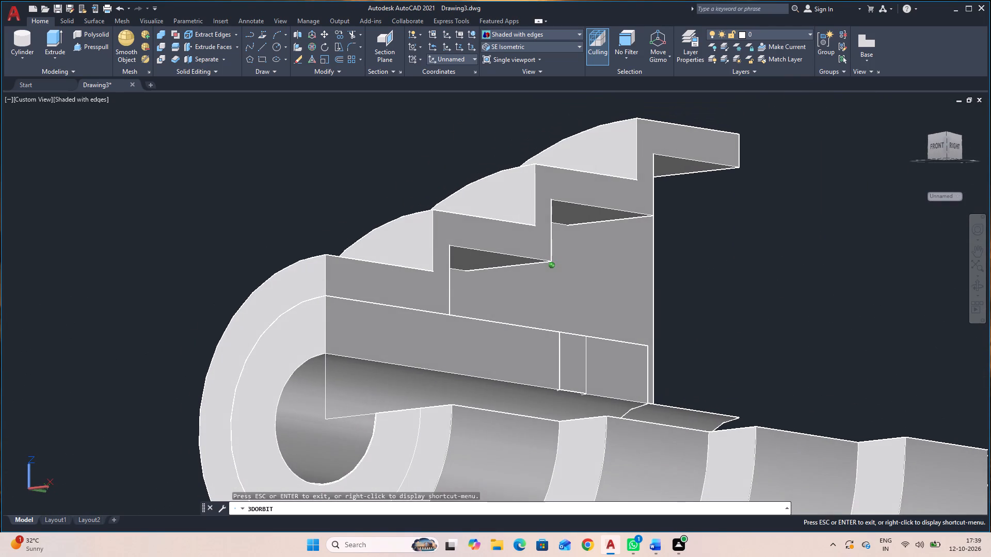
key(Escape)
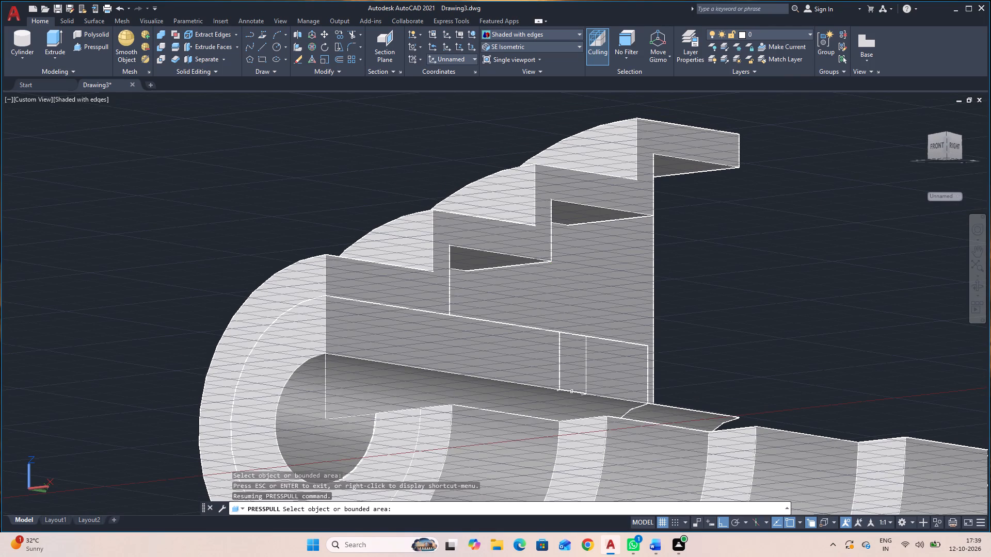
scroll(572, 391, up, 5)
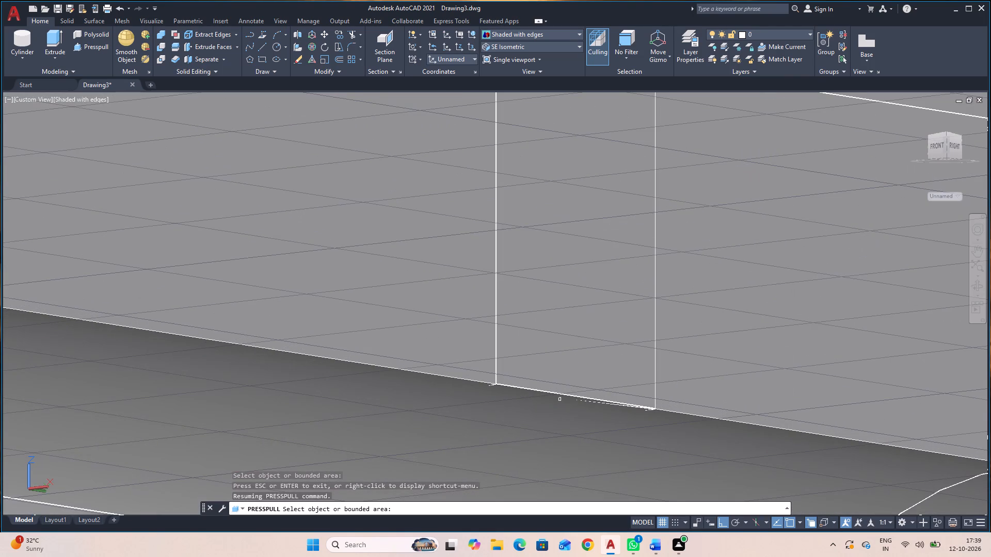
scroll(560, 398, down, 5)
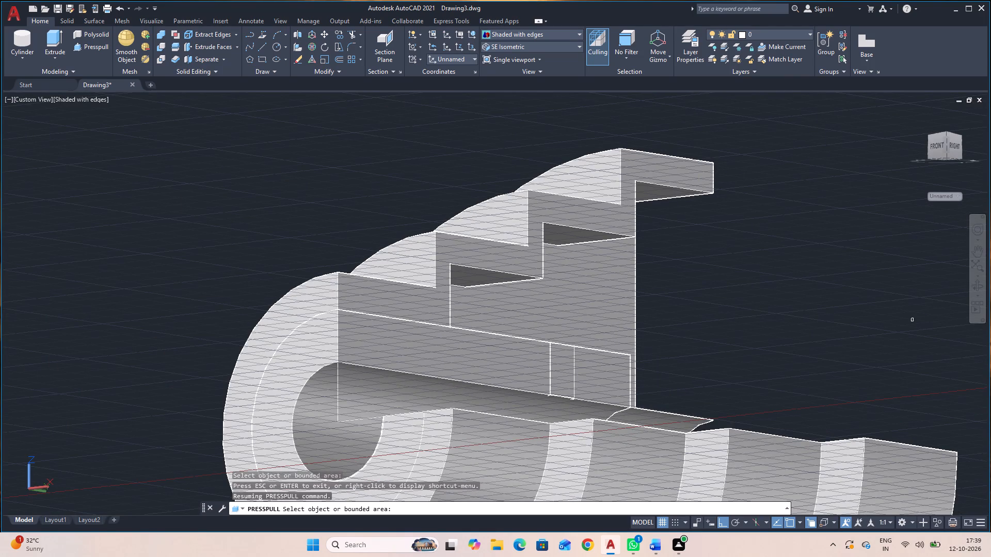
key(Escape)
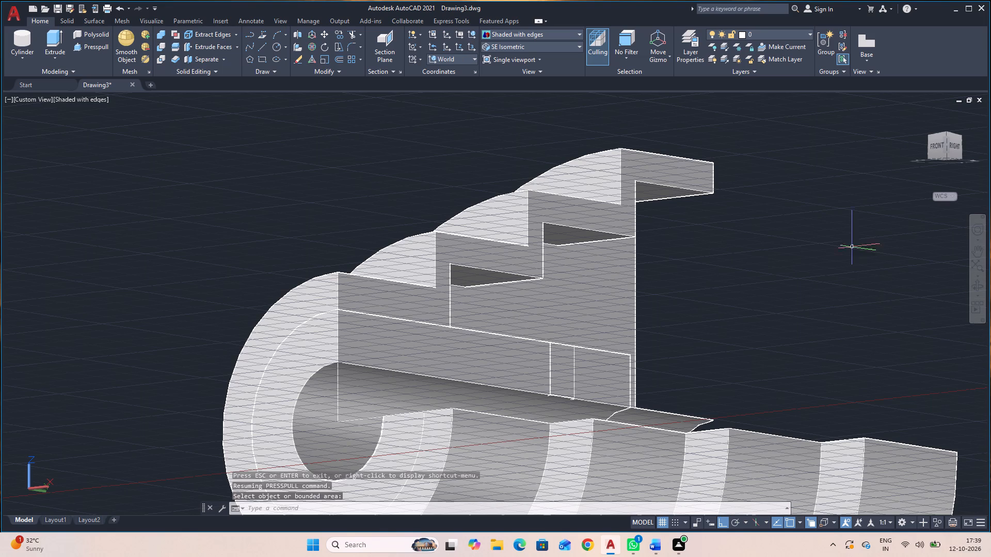
Delete the inner bored cylinder solid that overlaps the outer stepped solid around the bore.
click(529, 43)
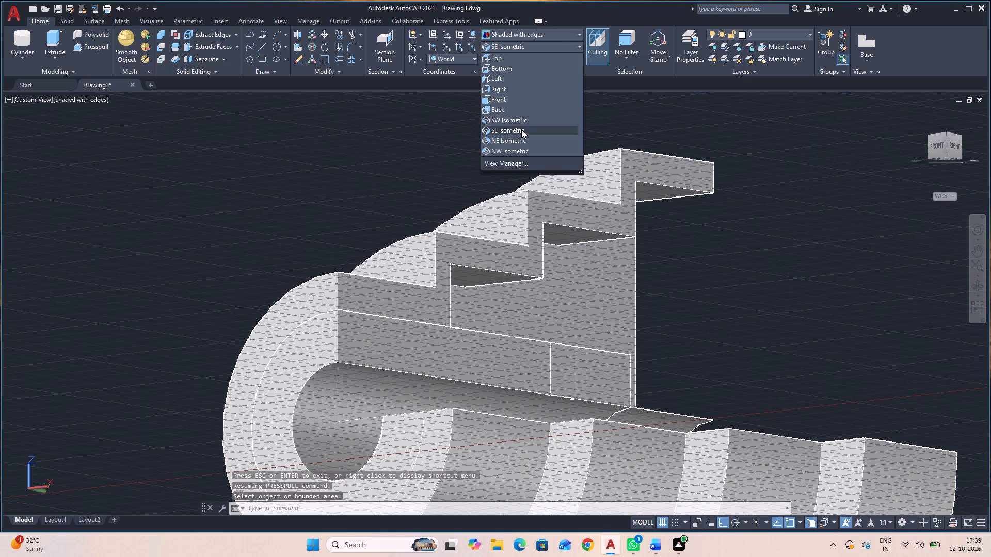
click(521, 130)
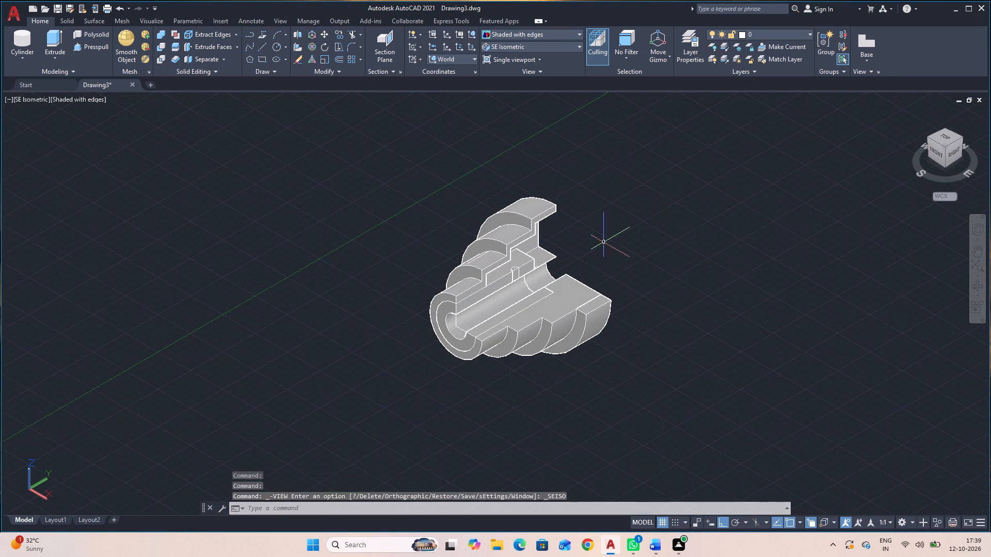
scroll(502, 287, up, 4)
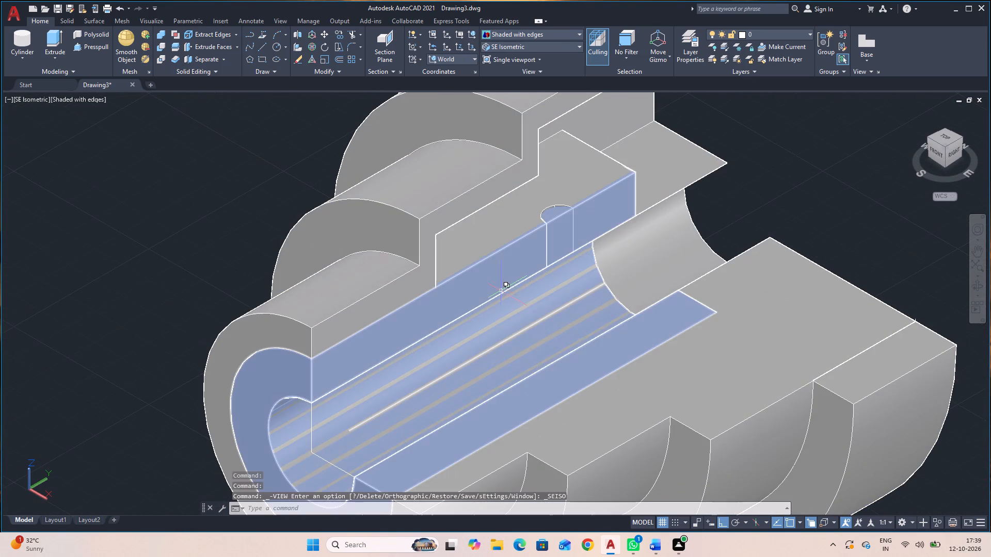
scroll(501, 291, down, 1)
scroll(501, 292, up, 2)
scroll(517, 298, down, 1)
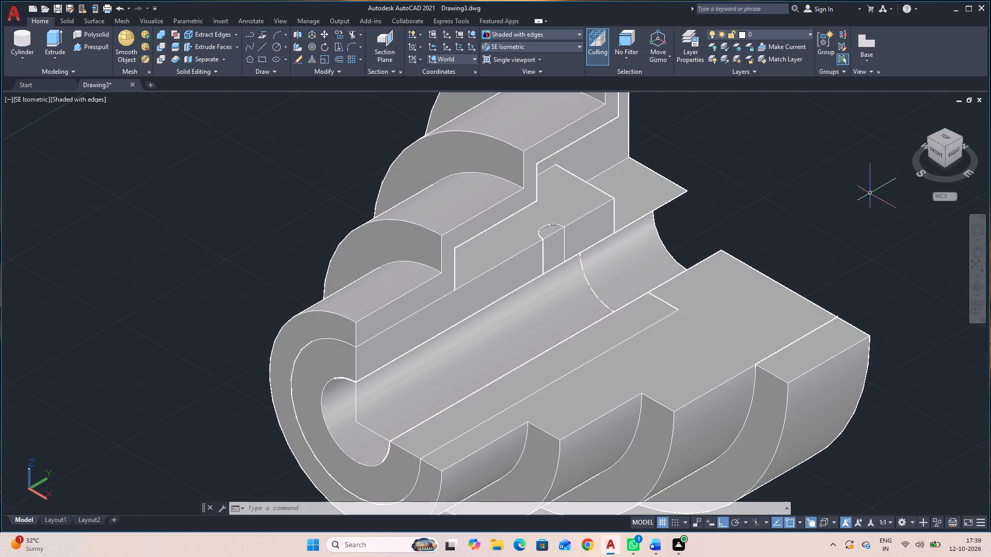
click(977, 282)
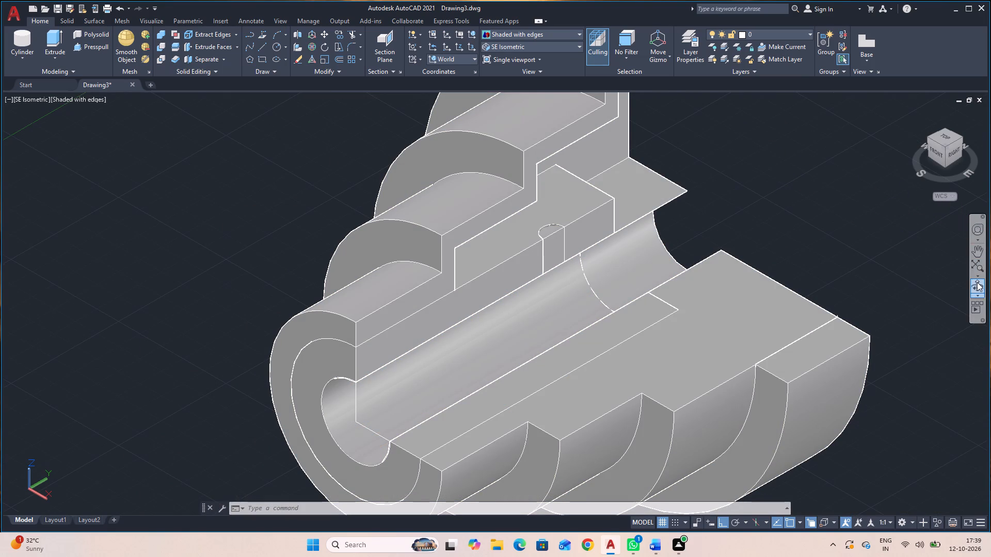
click(937, 288)
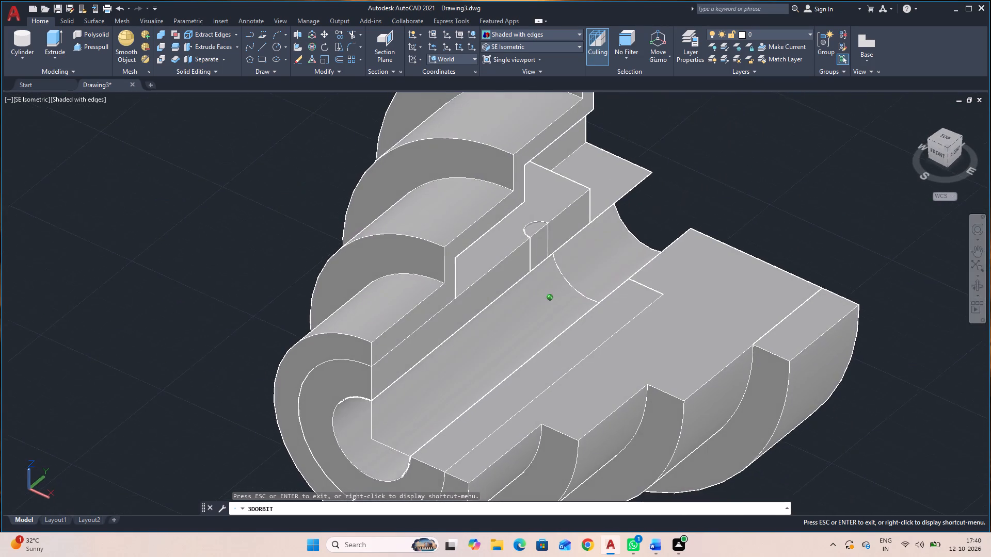
key(Escape)
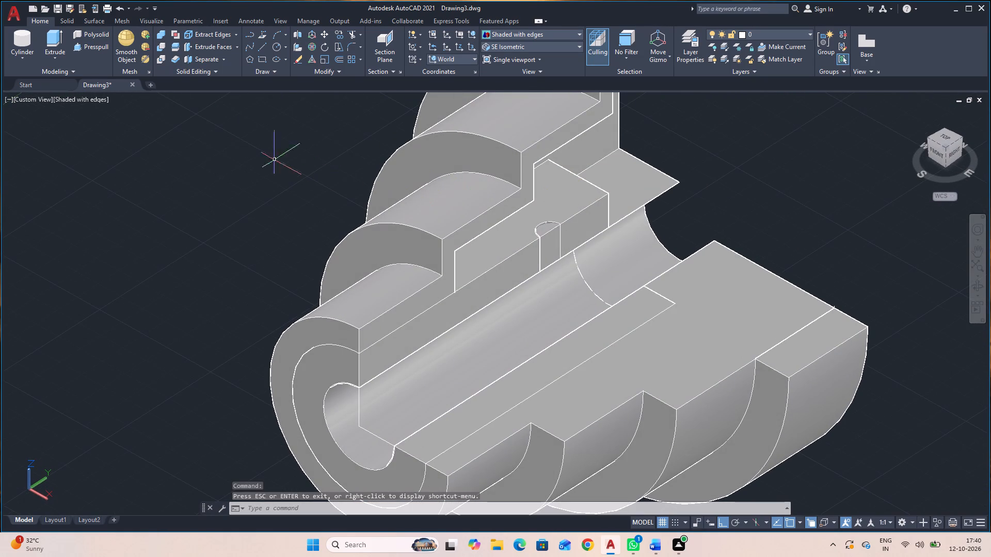
click(549, 241)
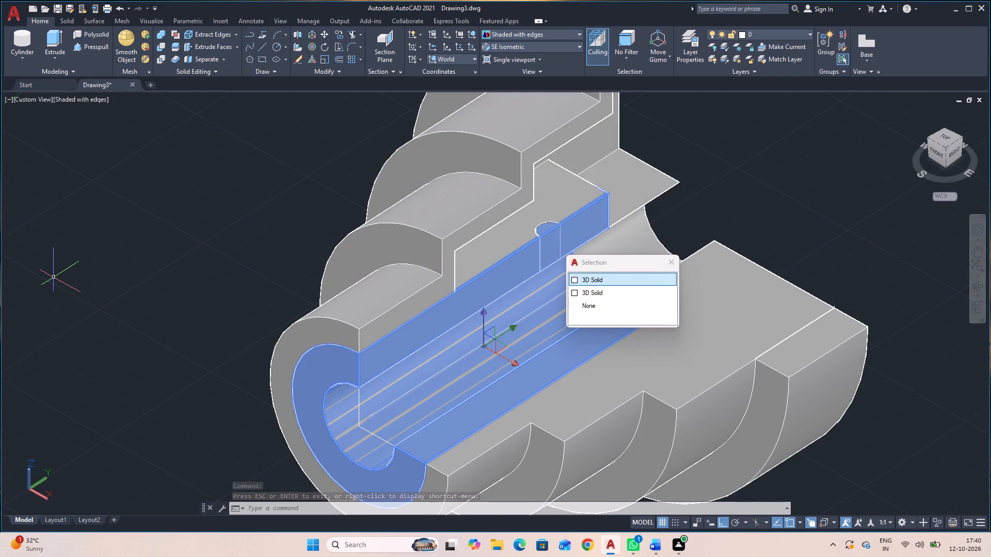
key(Delete)
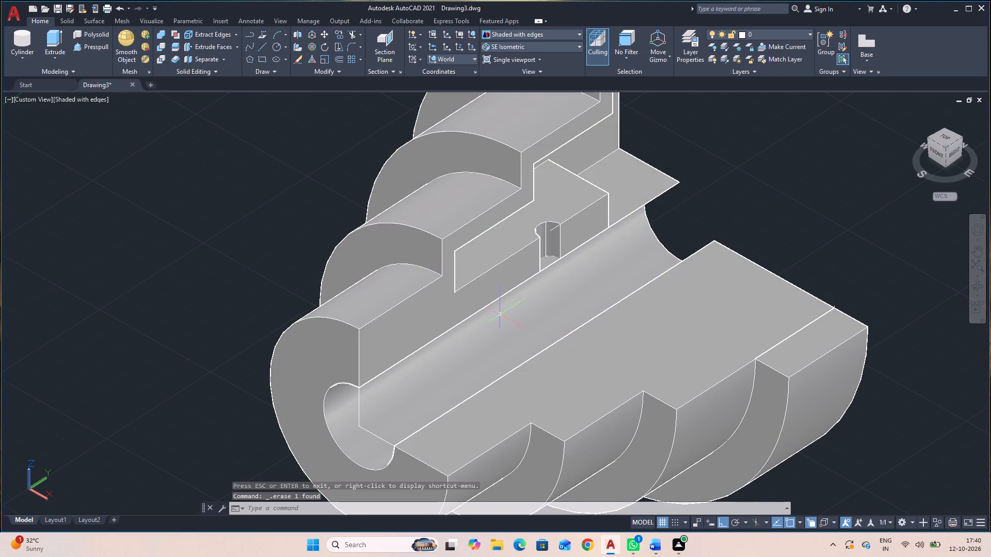
Delete the line running along the upper edge from the centre of the small radial cut.
scroll(560, 247, up, 3)
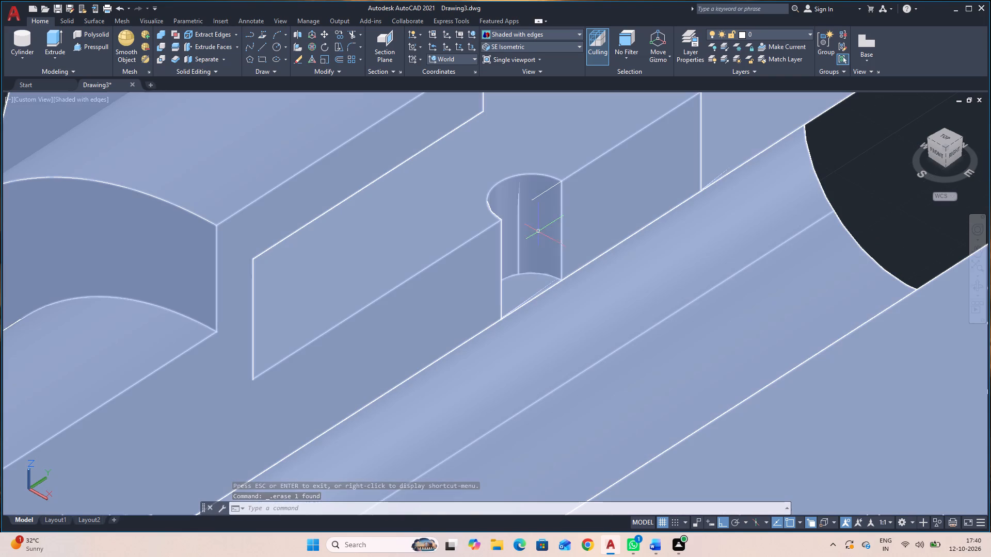
click(545, 192)
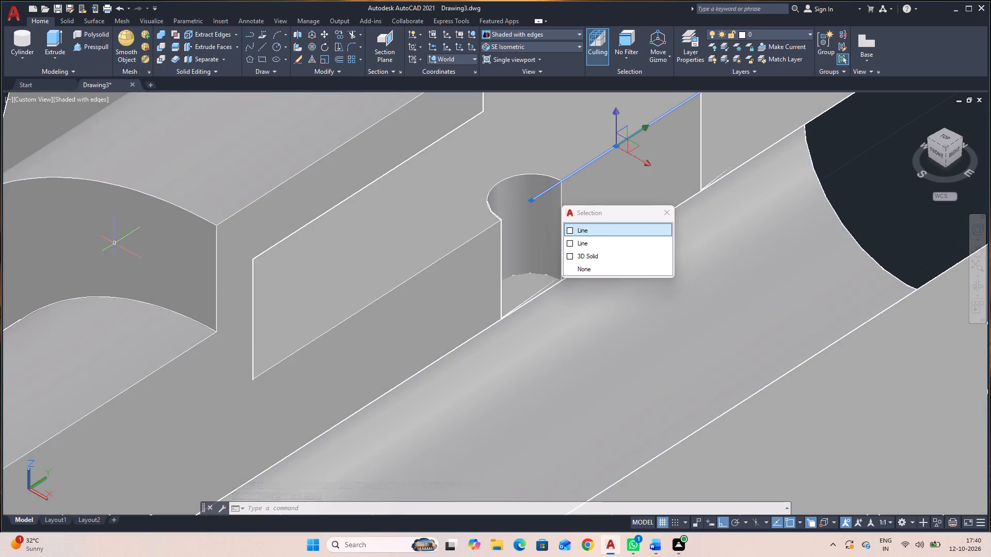
key(Delete)
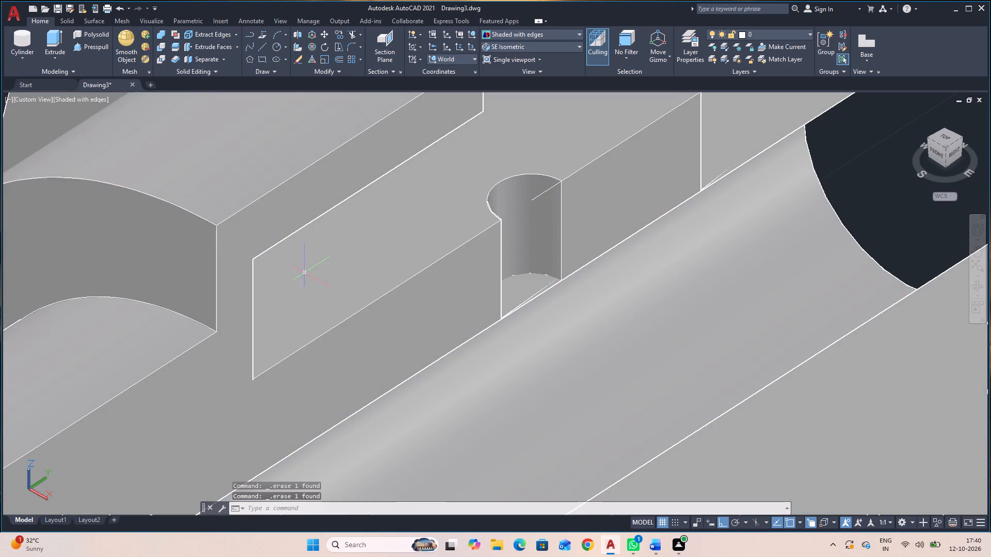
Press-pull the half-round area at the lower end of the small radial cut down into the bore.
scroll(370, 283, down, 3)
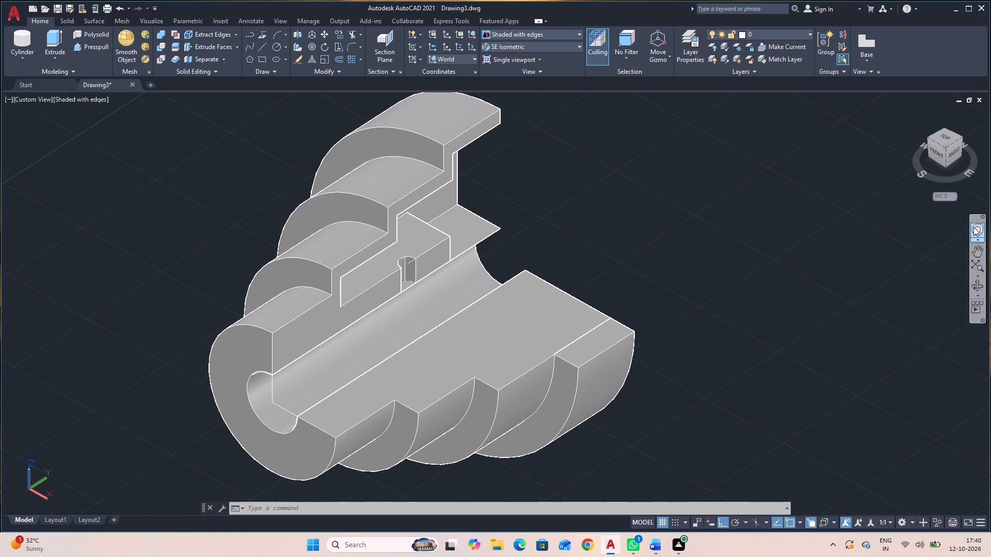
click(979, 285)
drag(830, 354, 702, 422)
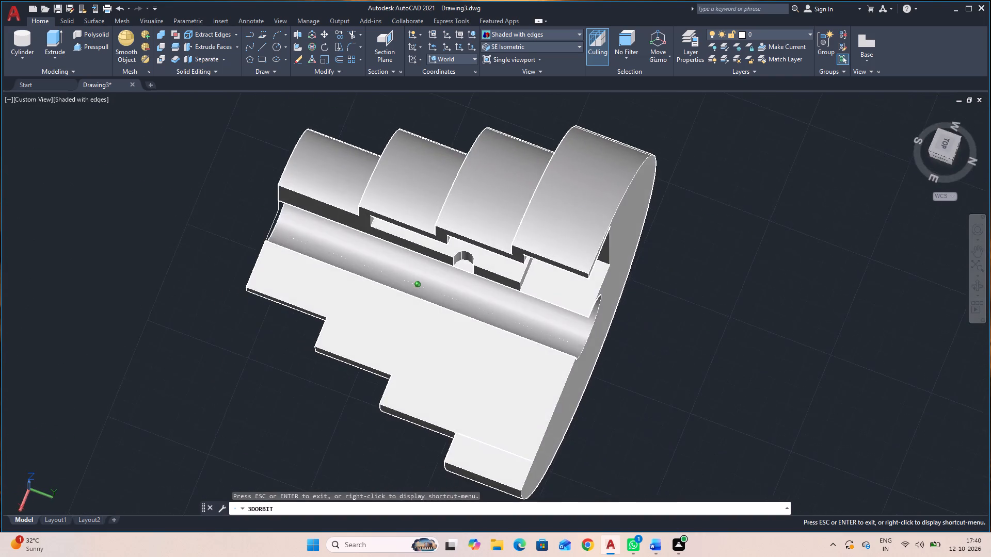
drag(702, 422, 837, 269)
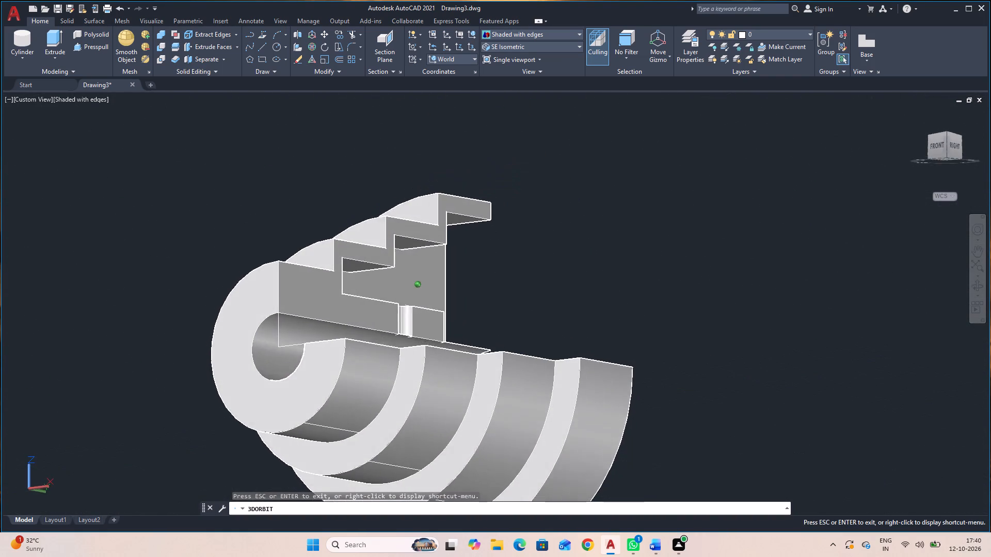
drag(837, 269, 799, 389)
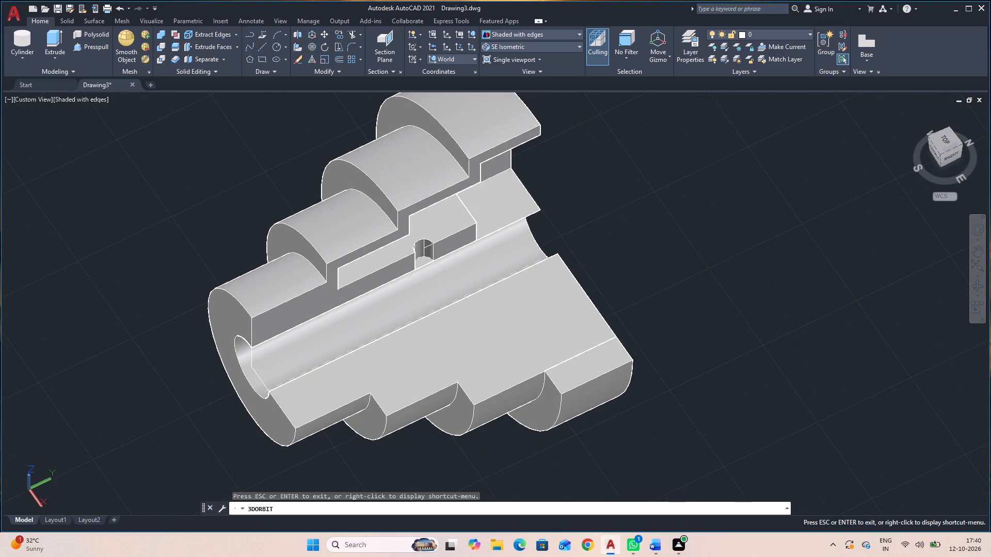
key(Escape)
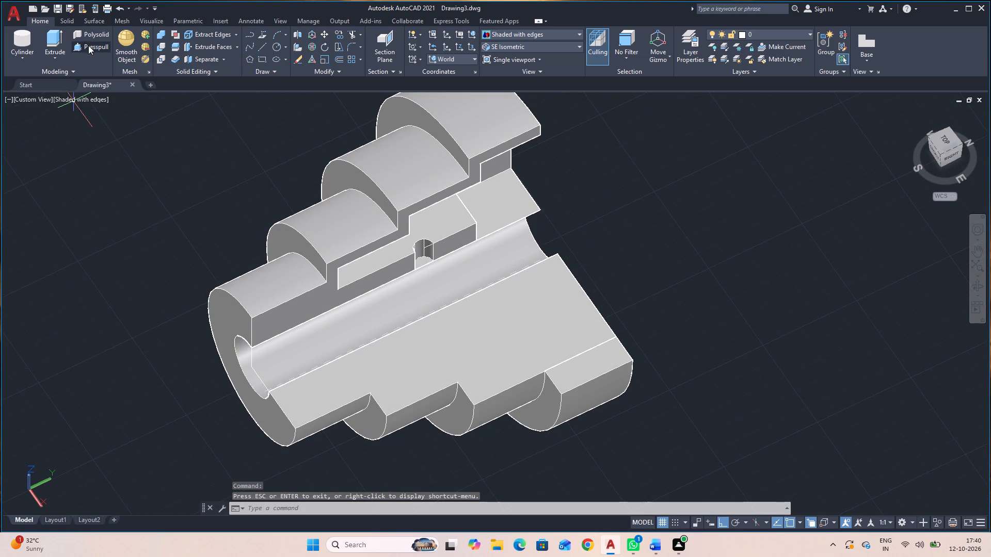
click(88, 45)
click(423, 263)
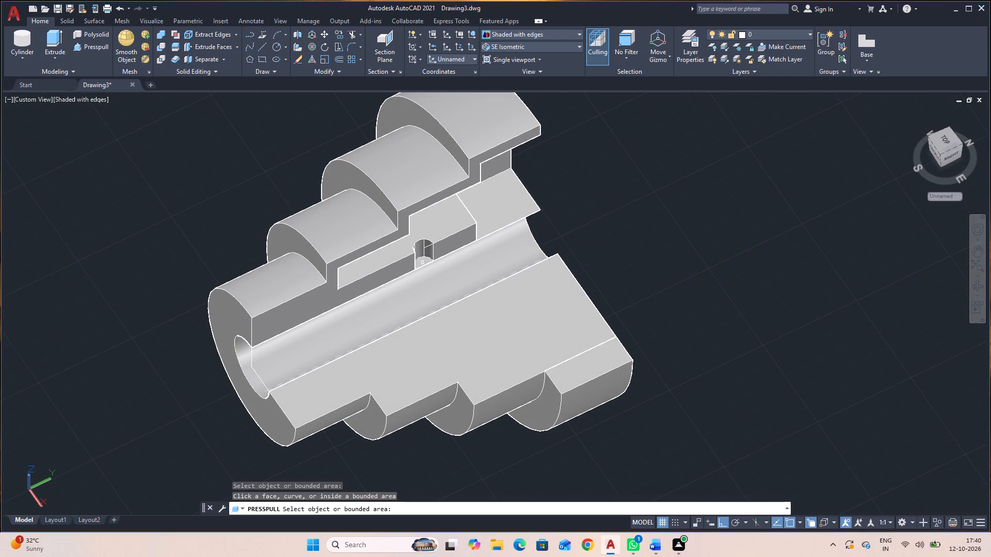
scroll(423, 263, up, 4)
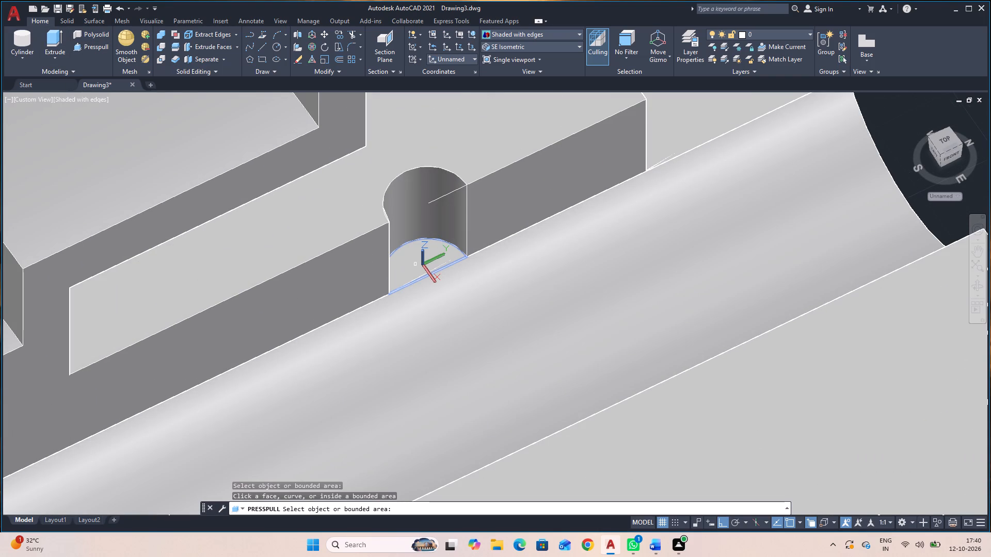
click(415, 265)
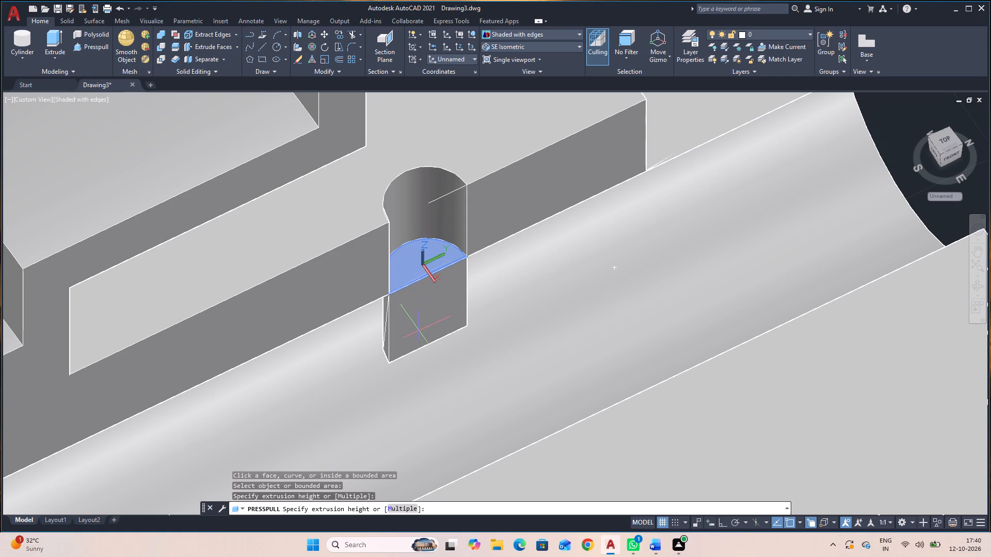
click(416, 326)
Examine the small radial cut and its opening into the bore in SE Isometric and from several other angles.
scroll(585, 262, down, 2)
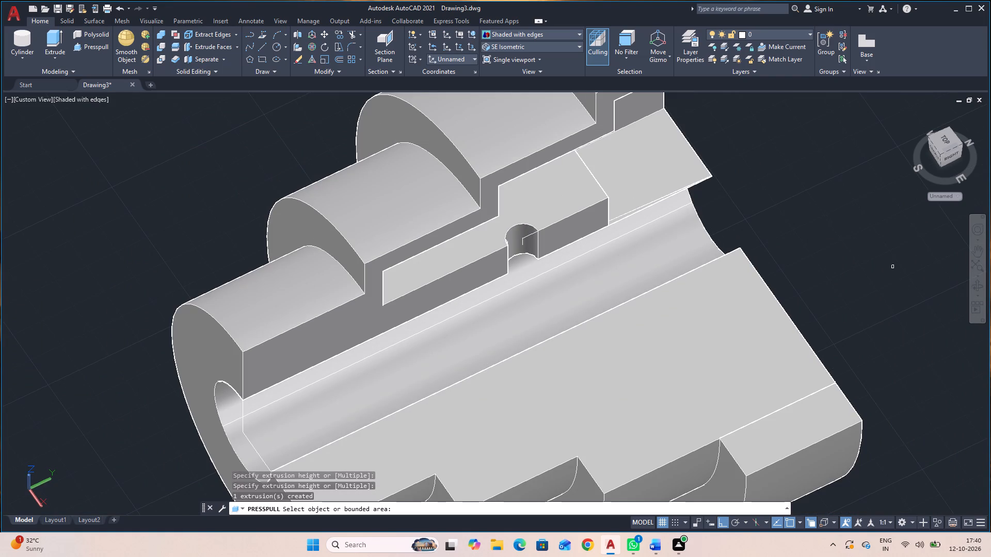
scroll(903, 265, down, 2)
scroll(868, 273, up, 2)
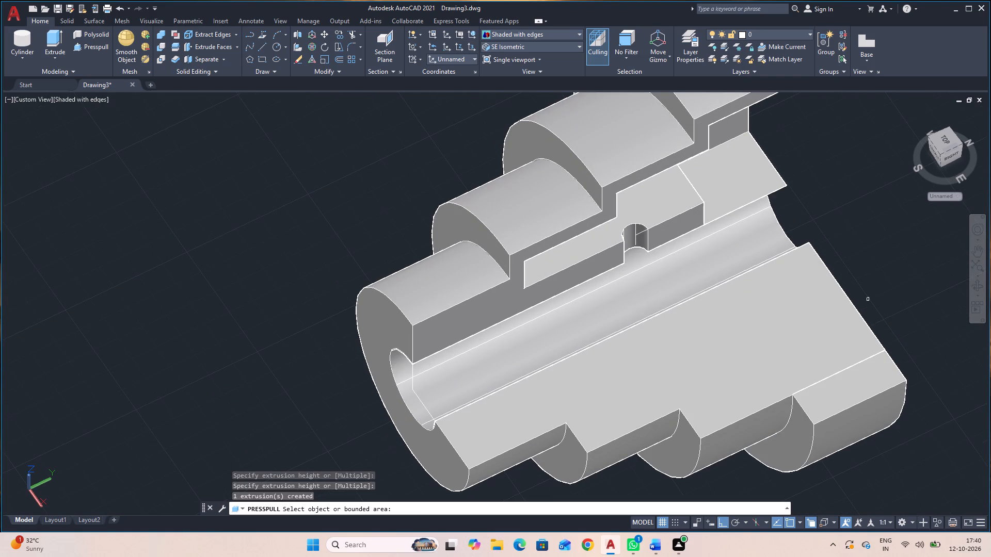
click(521, 42)
click(530, 128)
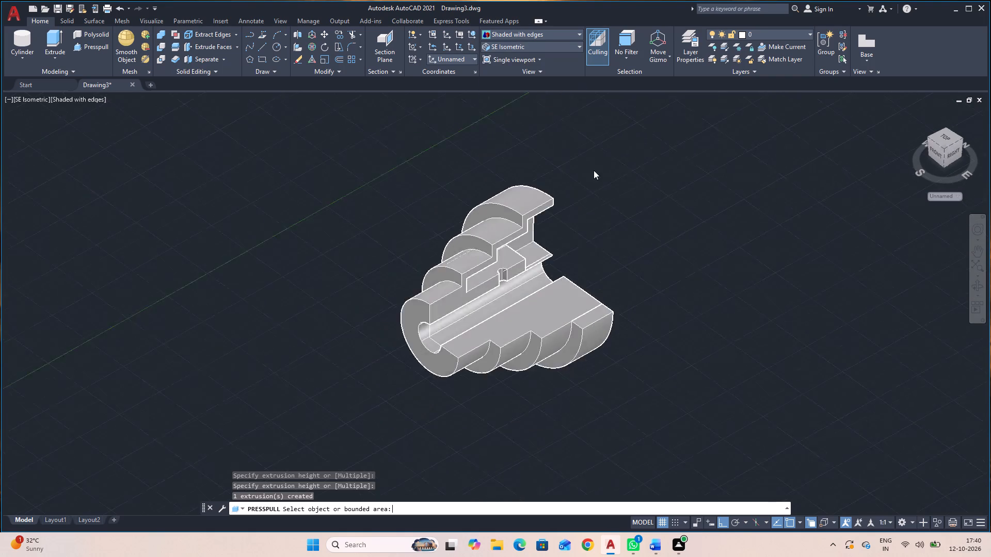
scroll(529, 274, up, 4)
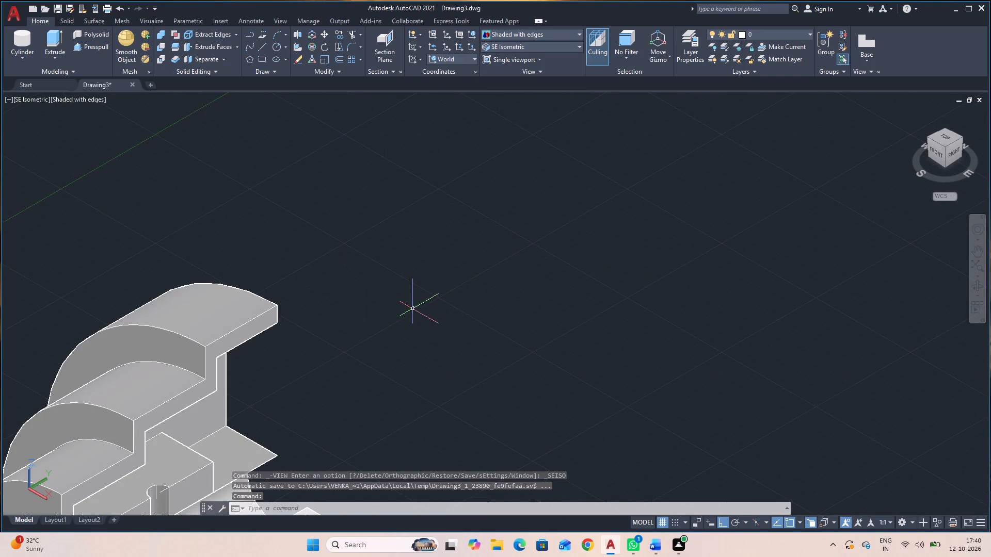
middle_drag(462, 260, 738, 76)
scroll(539, 273, up, 1)
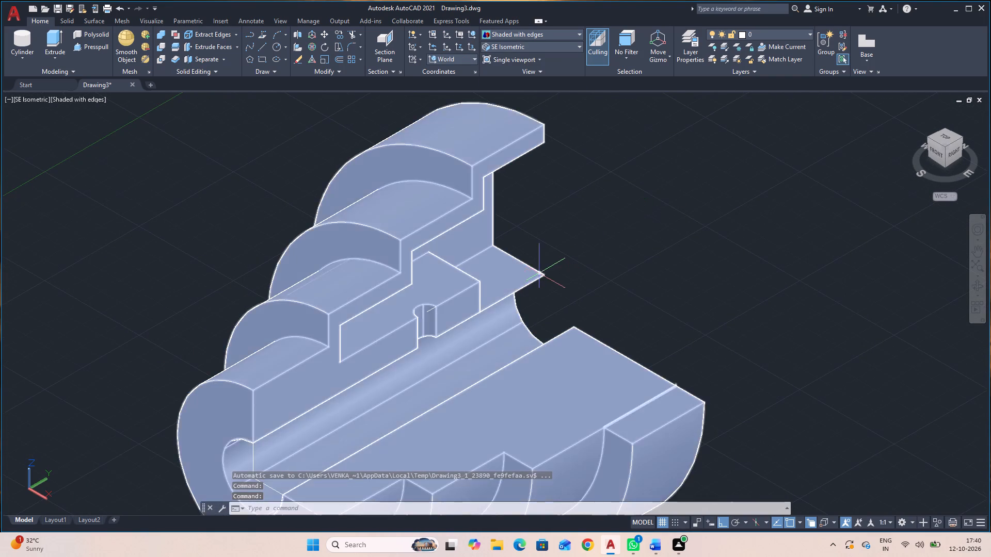
middle_drag(550, 285, 721, 145)
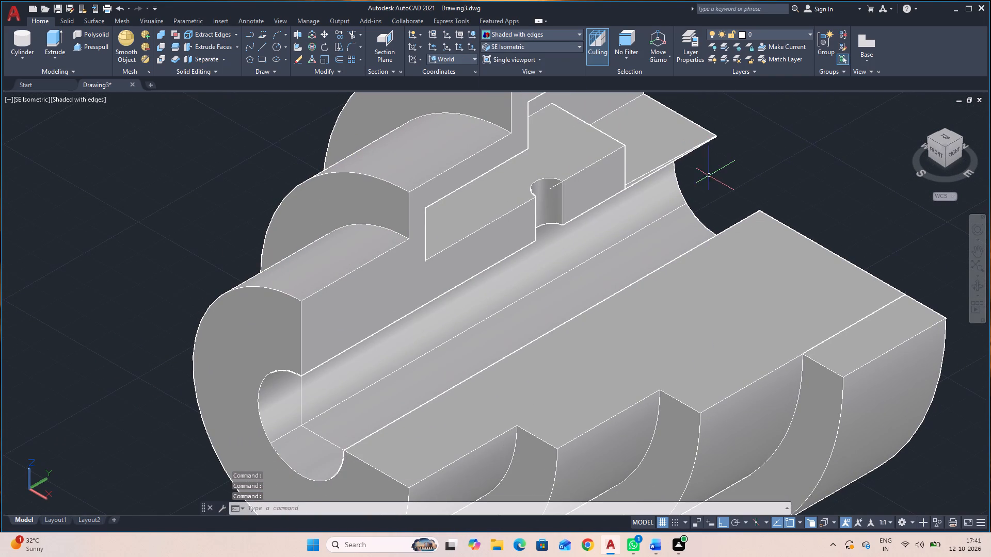
click(981, 287)
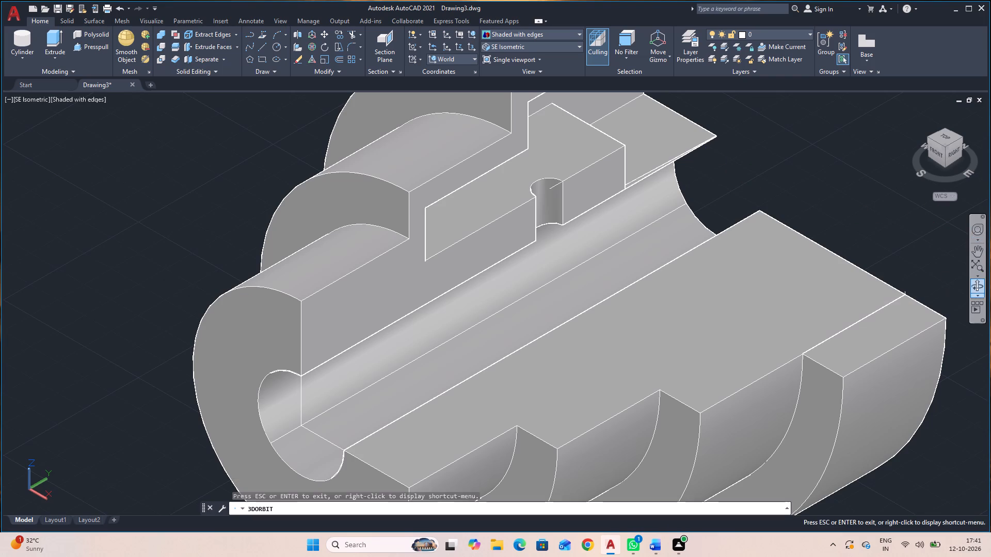
drag(897, 252, 824, 215)
drag(824, 215, 802, 214)
drag(536, 313, 537, 314)
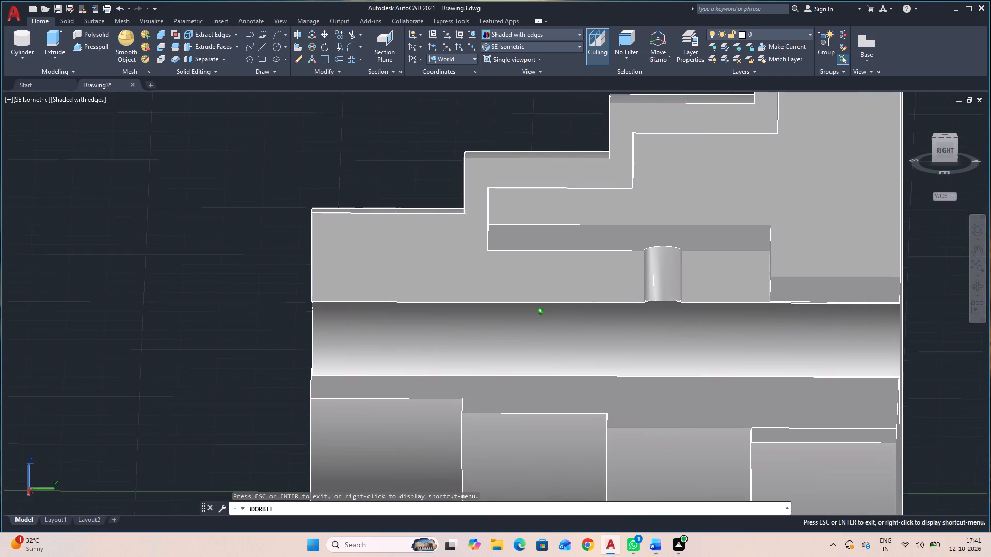
drag(537, 314, 654, 312)
scroll(675, 294, down, 1)
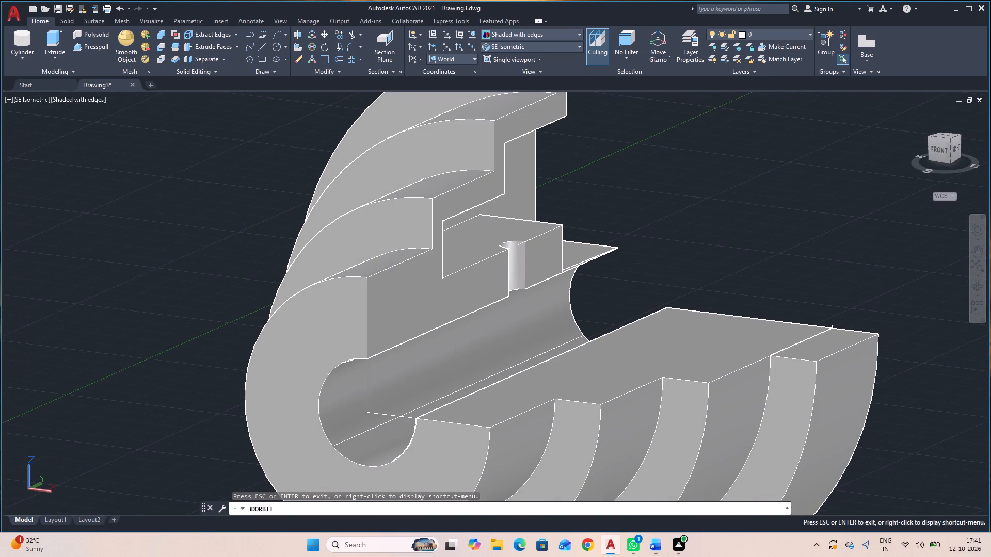
scroll(675, 292, down, 1)
scroll(698, 246, down, 1)
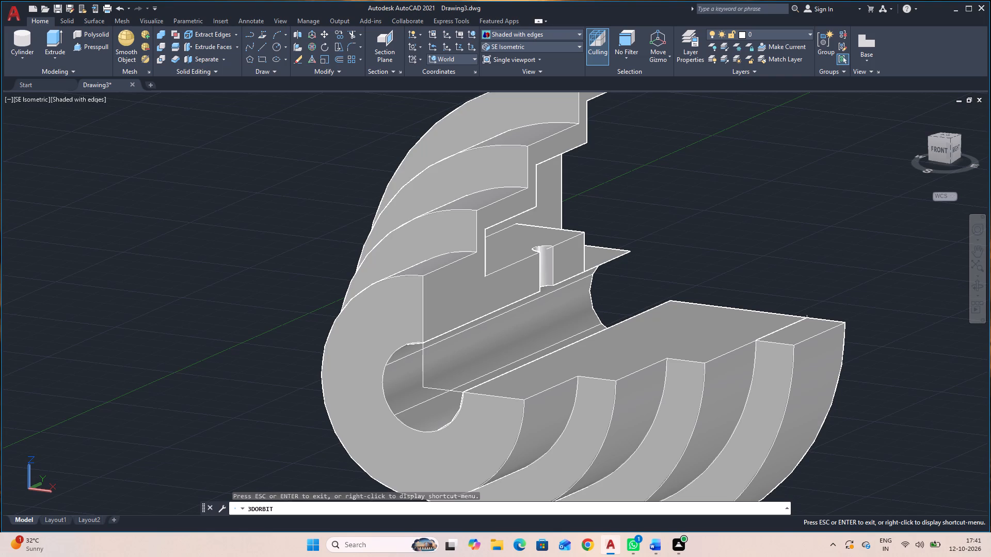
key(Escape)
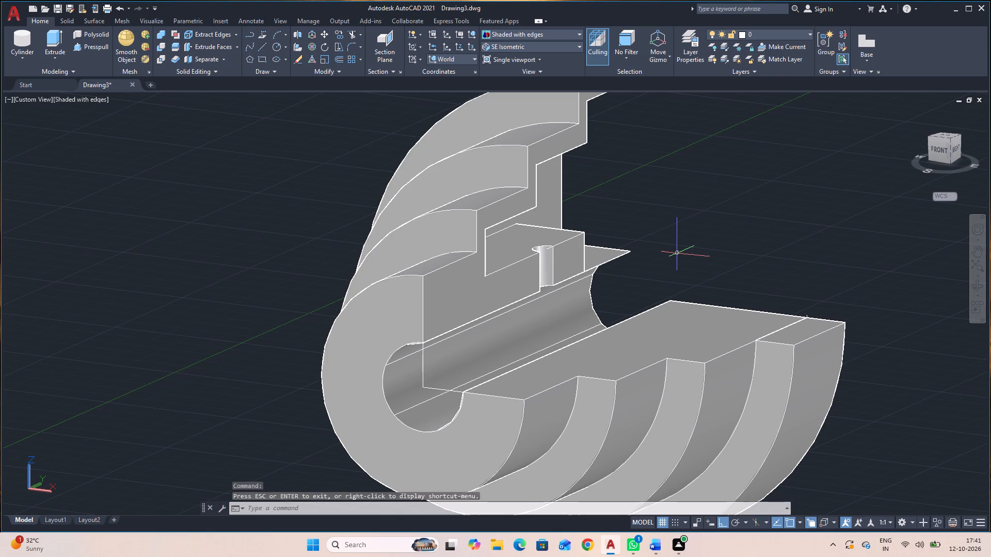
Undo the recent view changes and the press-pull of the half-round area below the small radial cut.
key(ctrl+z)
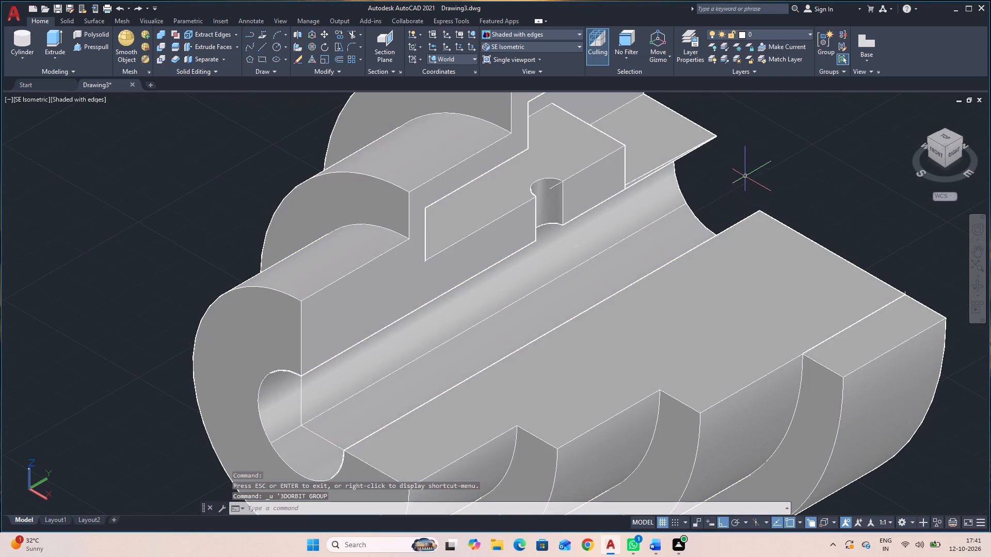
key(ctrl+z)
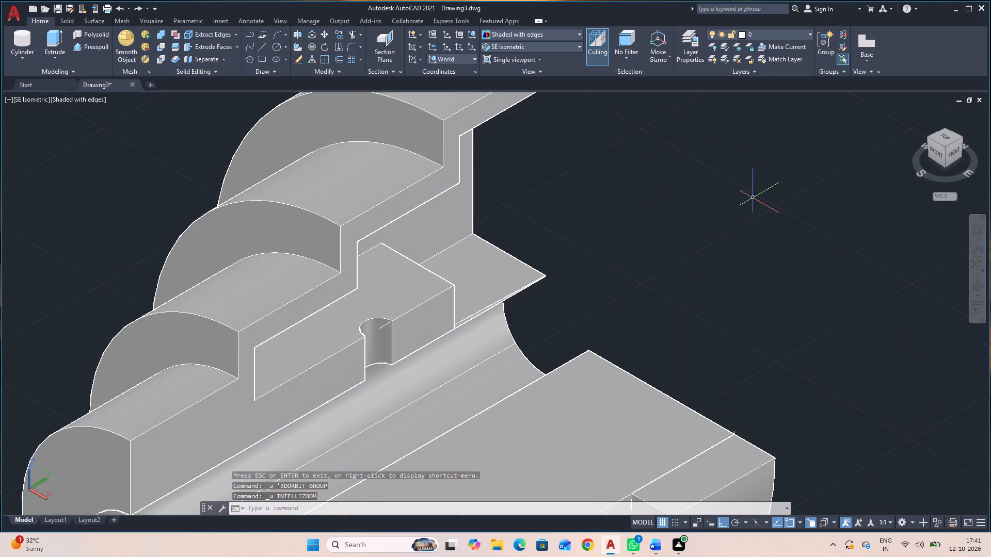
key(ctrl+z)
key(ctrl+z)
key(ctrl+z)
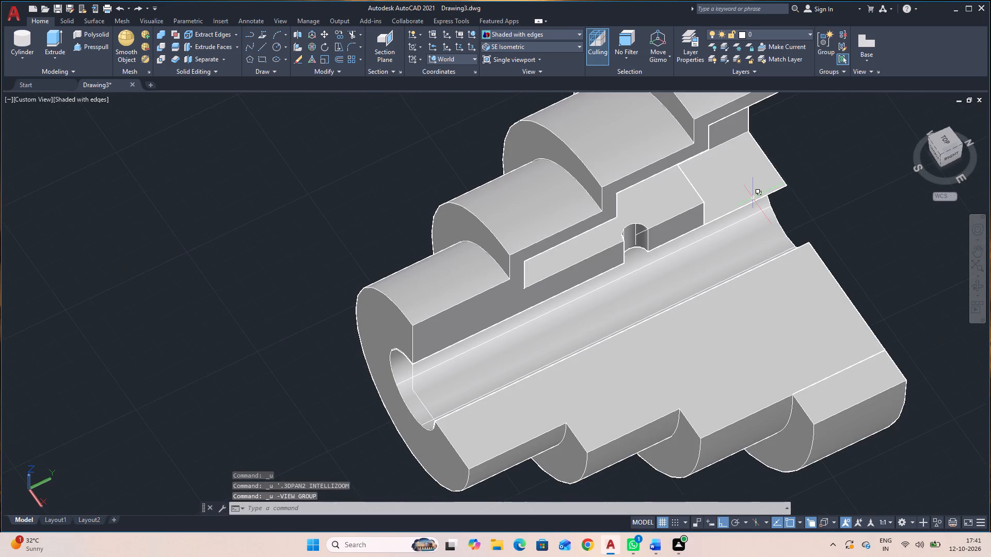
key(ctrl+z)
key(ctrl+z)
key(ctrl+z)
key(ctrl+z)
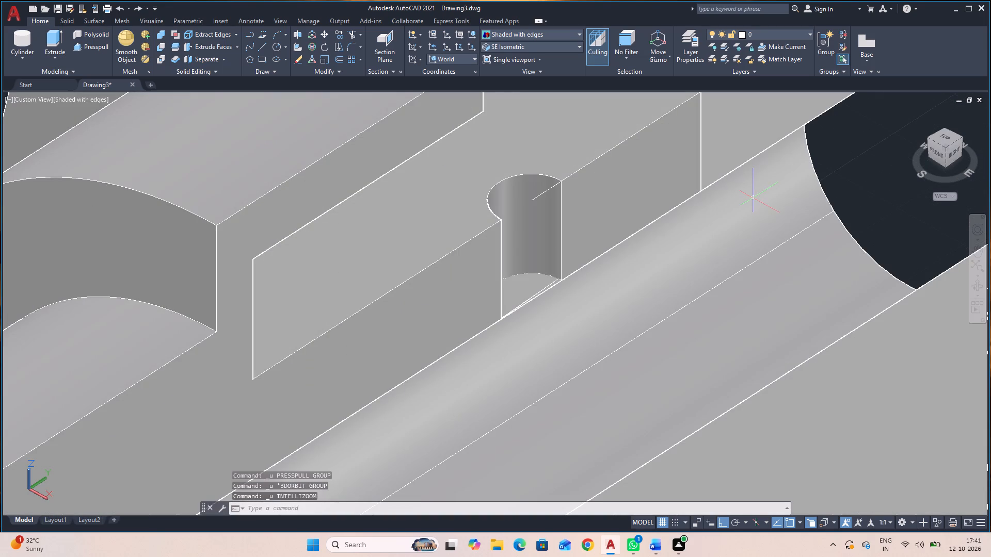
Undo the recent view changes and edits back through the small radial hole's subtraction and the cylinder drawn for it.
key(ctrl+z)
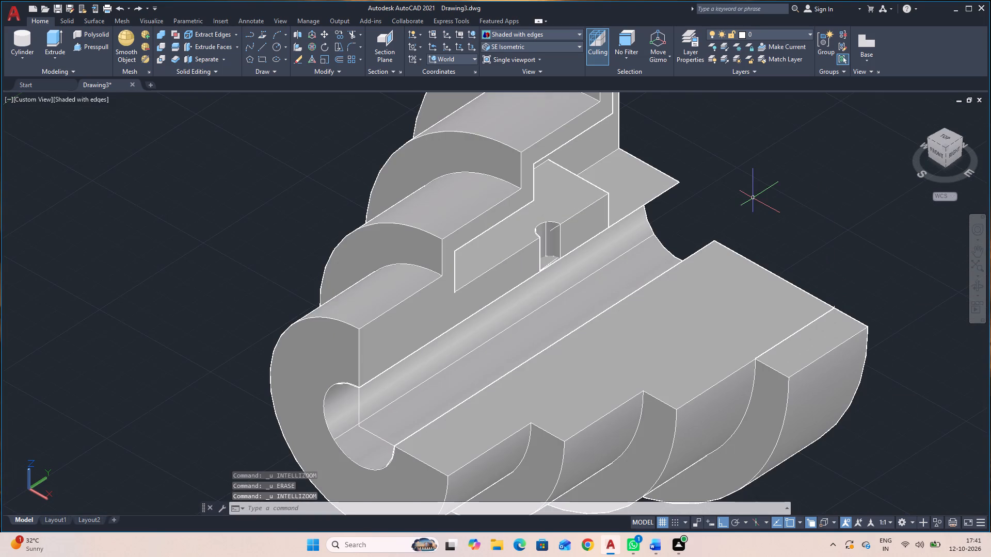
key(ctrl+z)
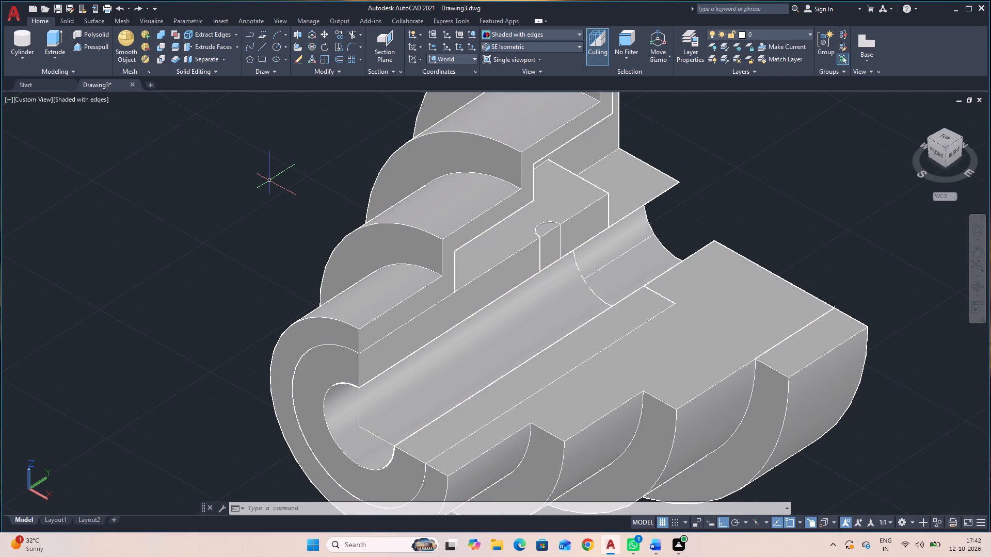
key(ctrl+z)
key(ctrl+z)
key(ctrl+z)
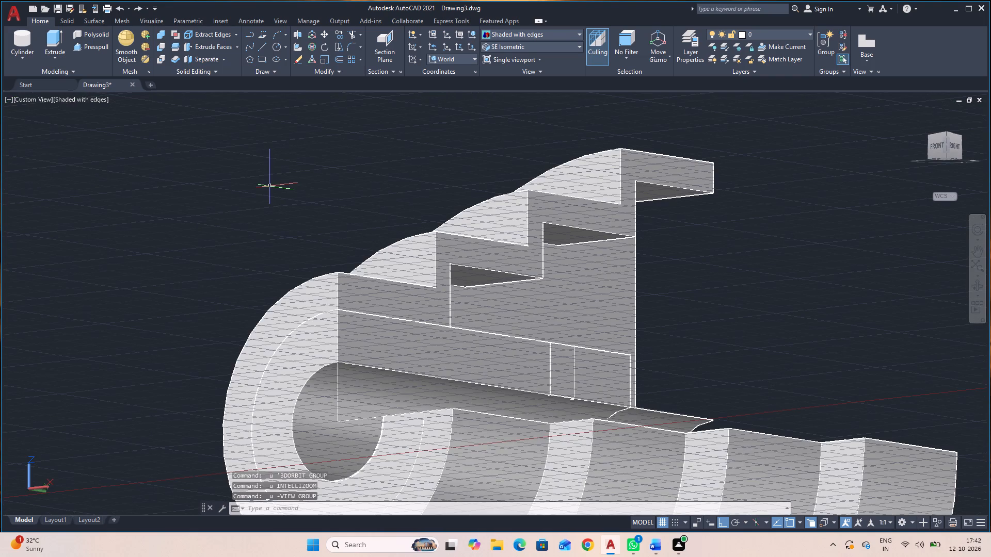
key(ctrl+z)
key(ctrl+z)
key(ctrl+z)
key(ctrl+z)
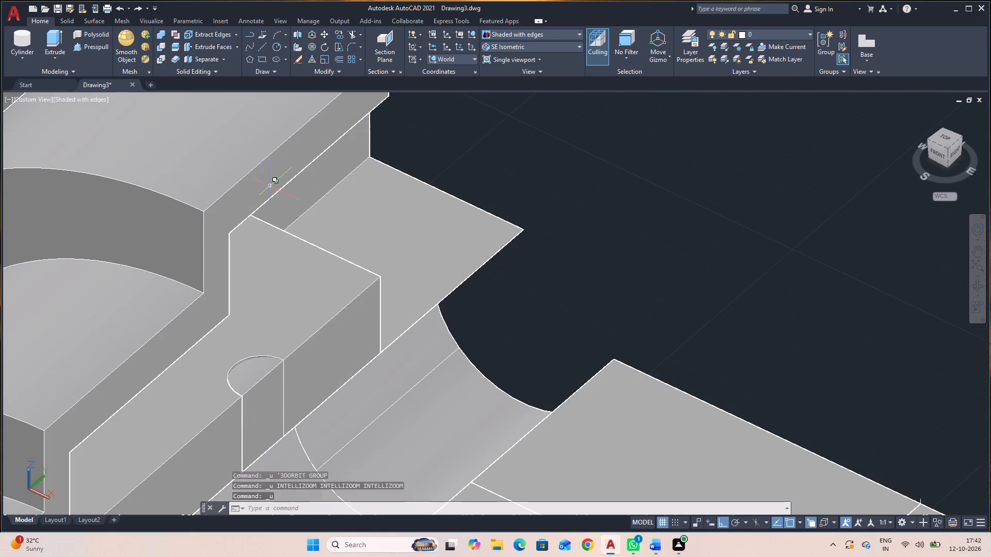
key(ctrl+z)
key(ctrl+z)
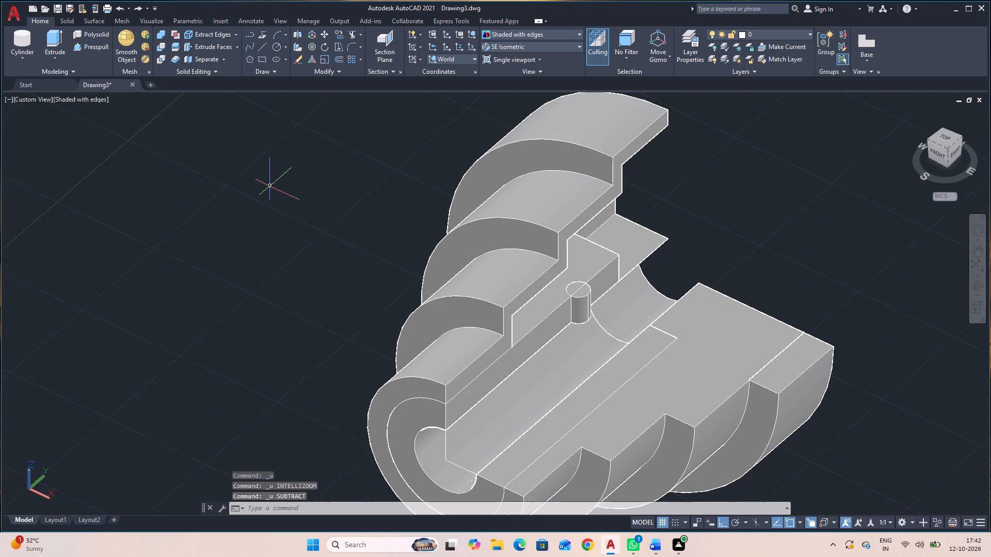
key(ctrl+z)
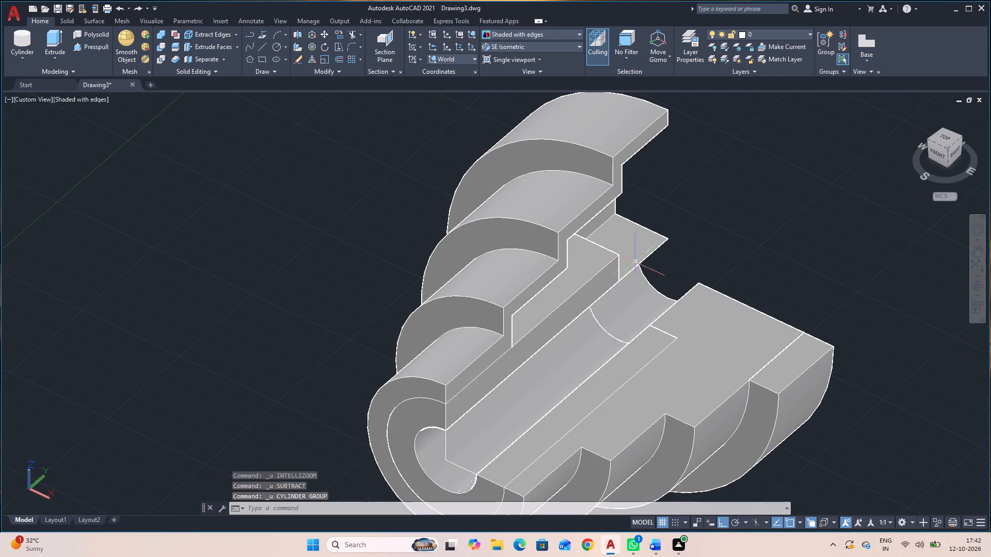
click(608, 265)
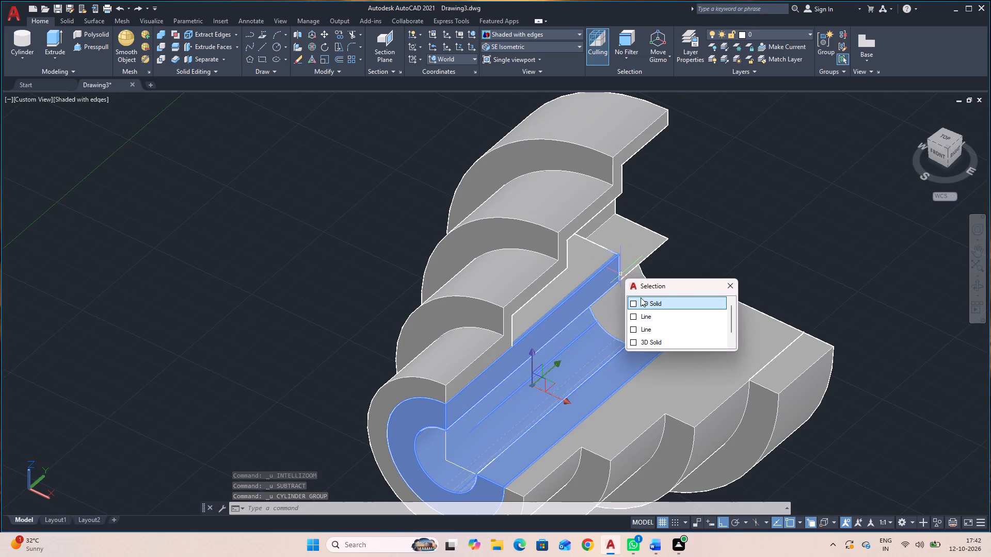
key(Escape)
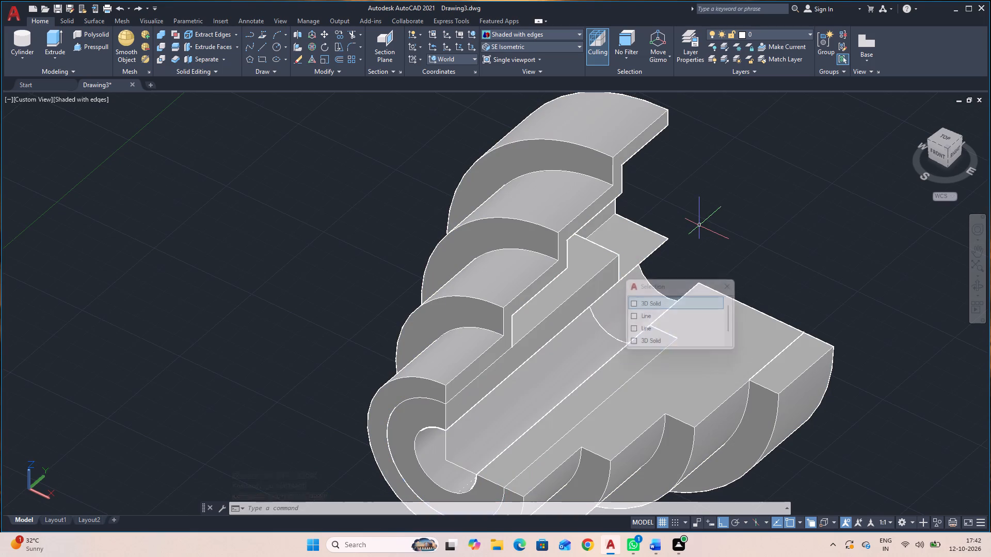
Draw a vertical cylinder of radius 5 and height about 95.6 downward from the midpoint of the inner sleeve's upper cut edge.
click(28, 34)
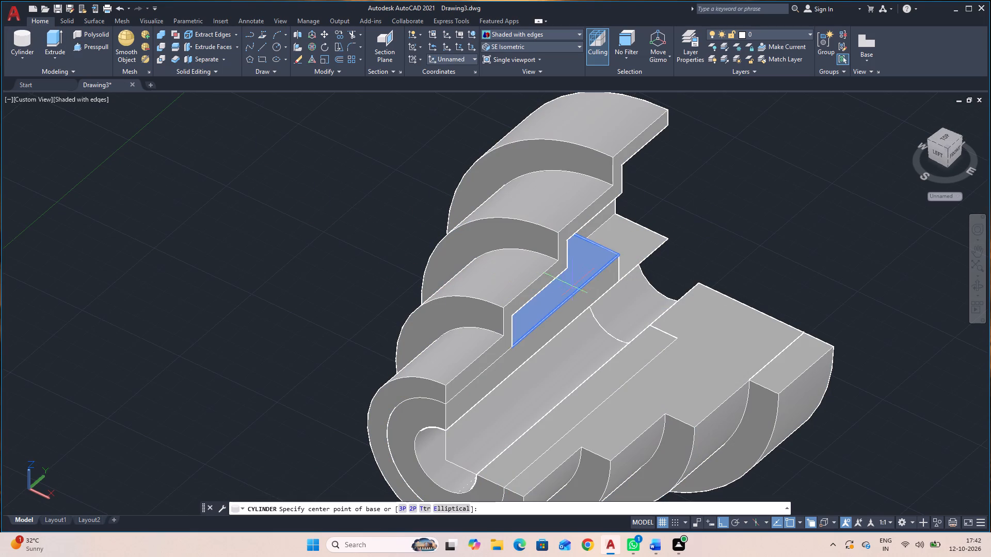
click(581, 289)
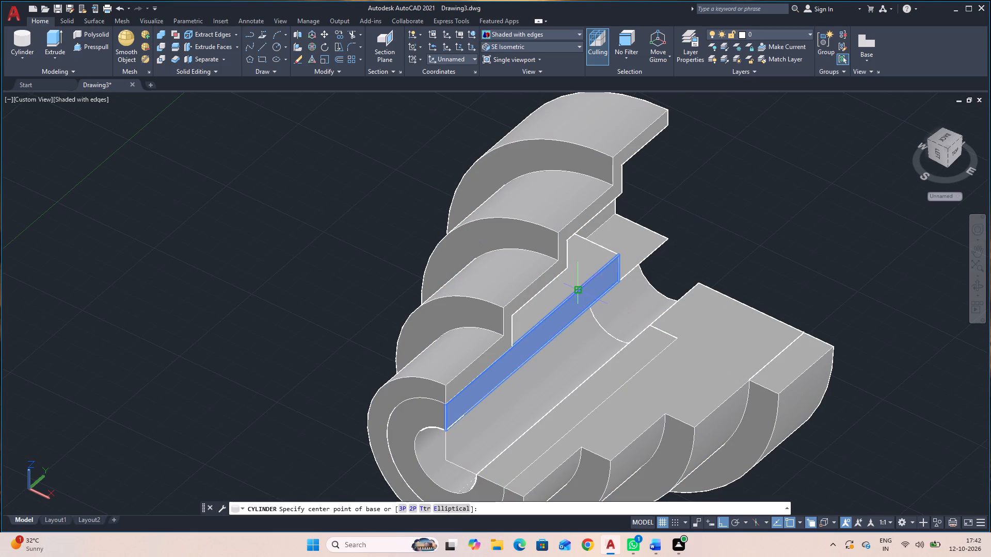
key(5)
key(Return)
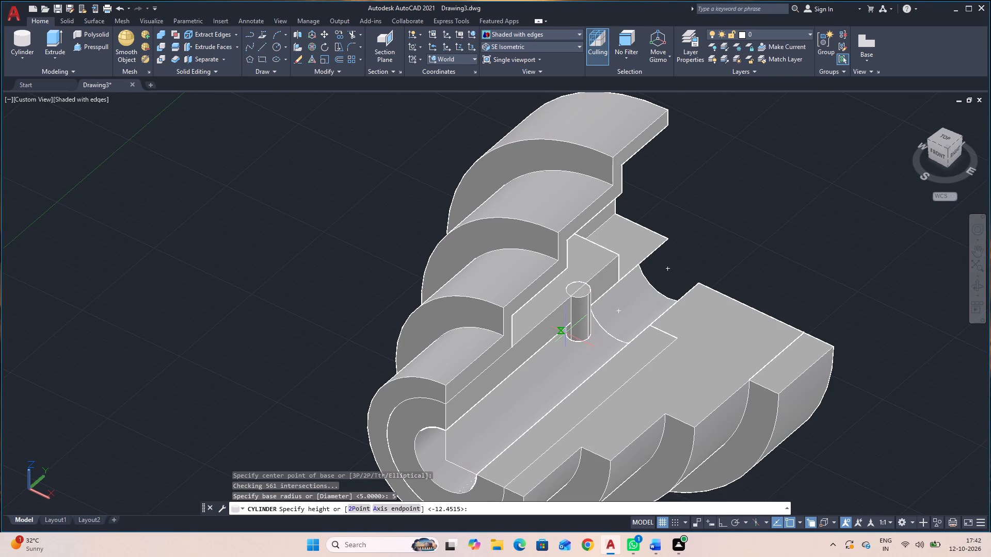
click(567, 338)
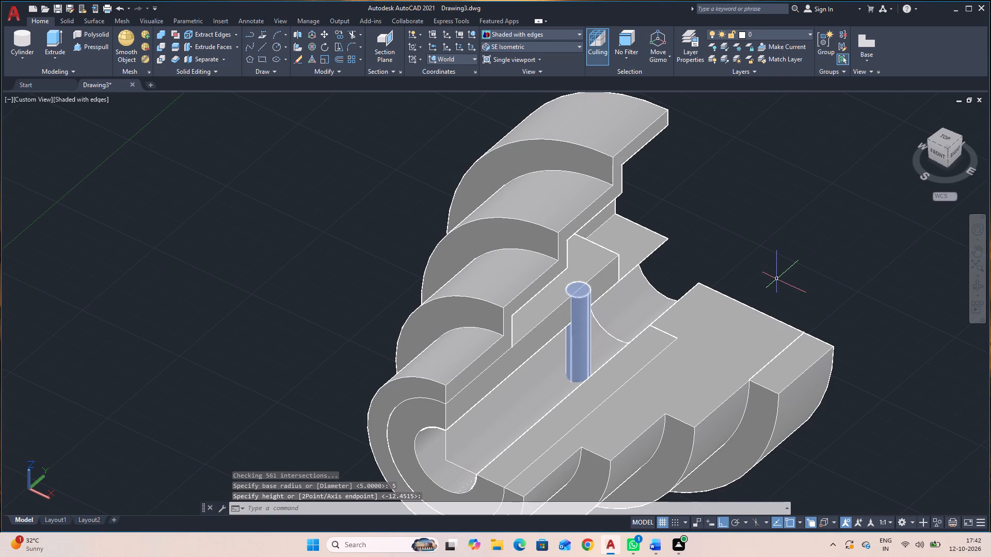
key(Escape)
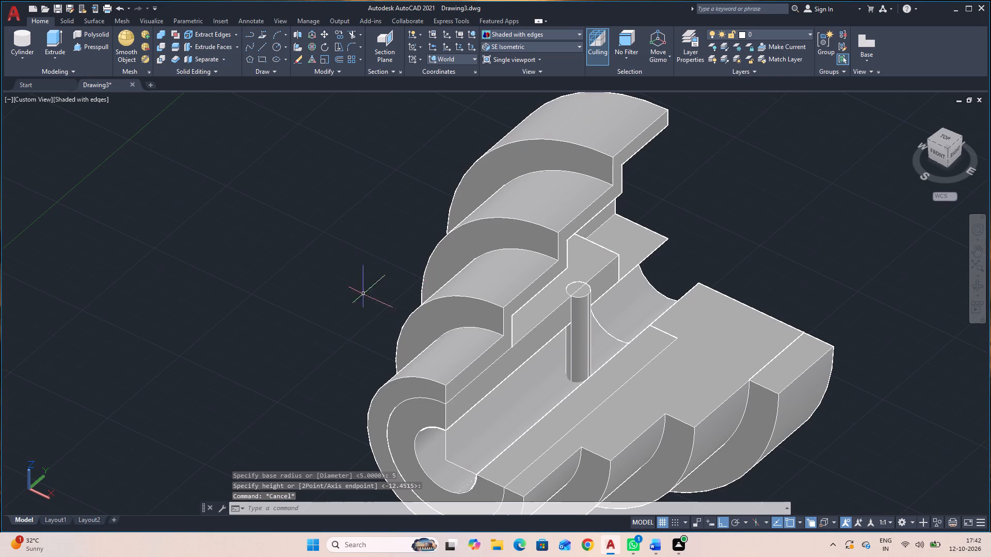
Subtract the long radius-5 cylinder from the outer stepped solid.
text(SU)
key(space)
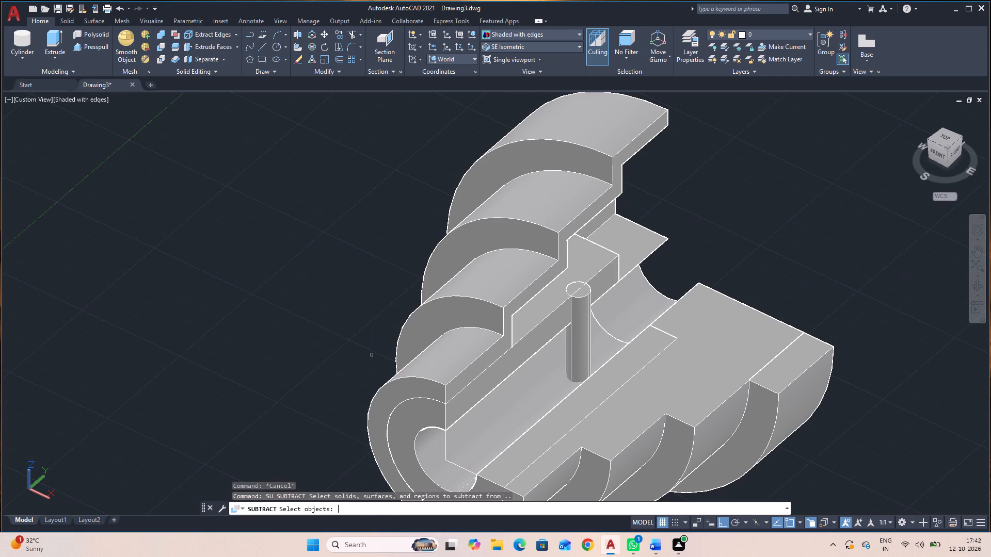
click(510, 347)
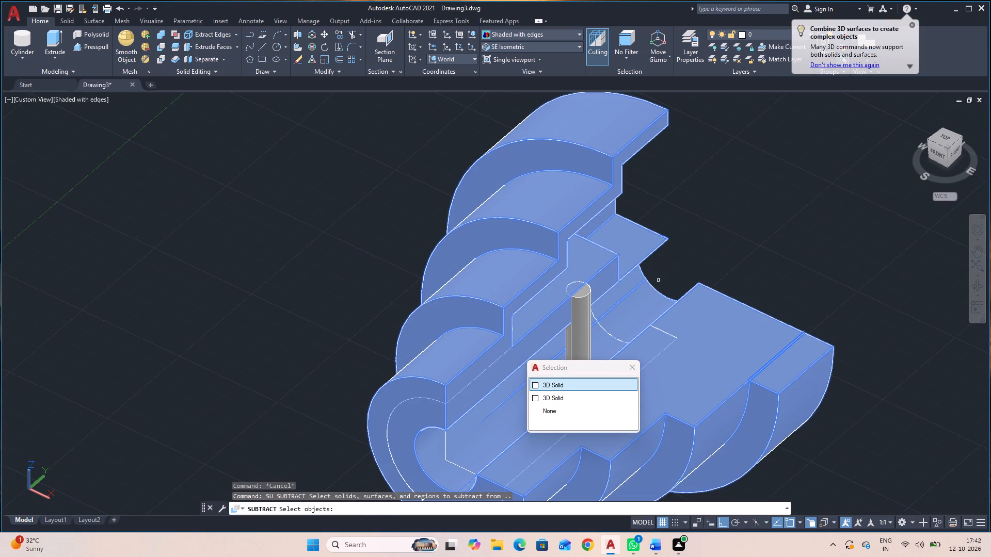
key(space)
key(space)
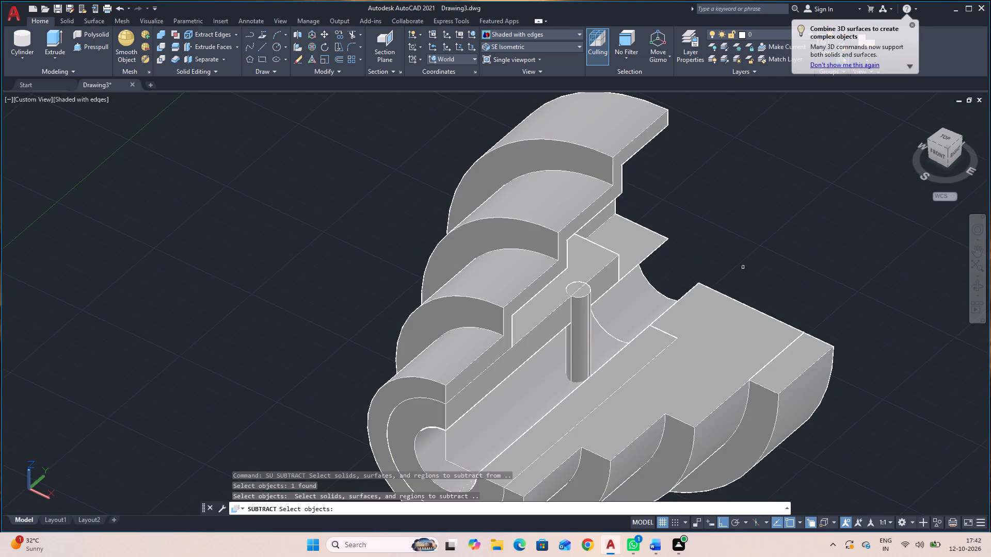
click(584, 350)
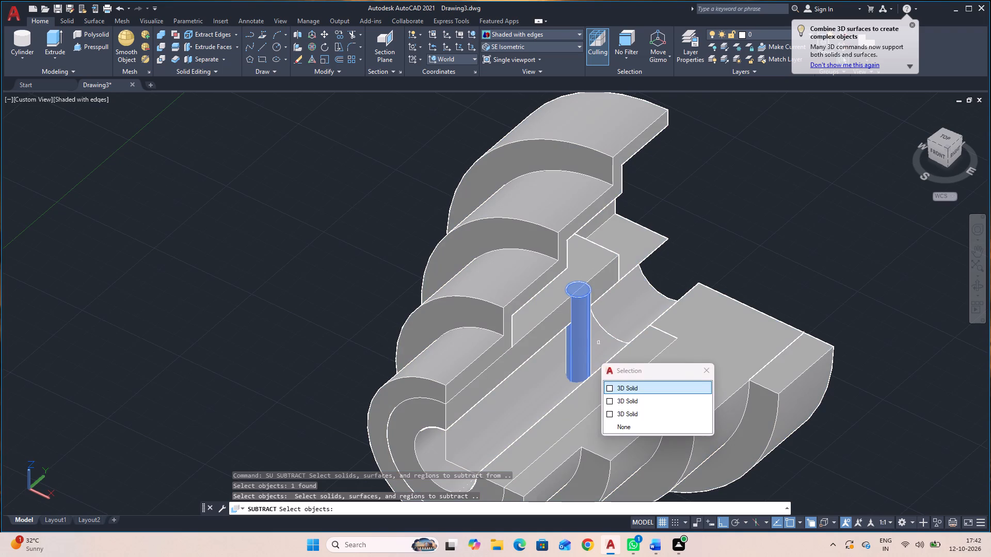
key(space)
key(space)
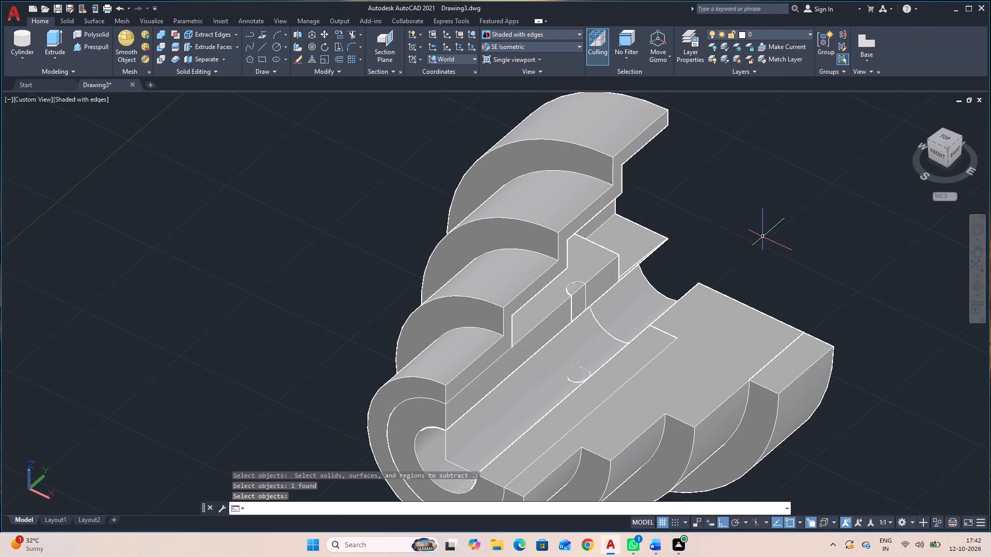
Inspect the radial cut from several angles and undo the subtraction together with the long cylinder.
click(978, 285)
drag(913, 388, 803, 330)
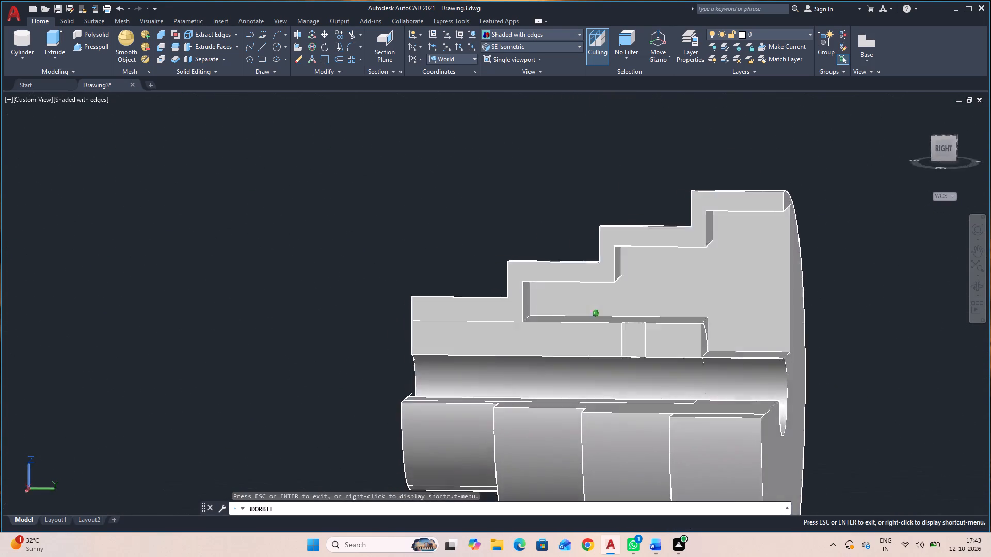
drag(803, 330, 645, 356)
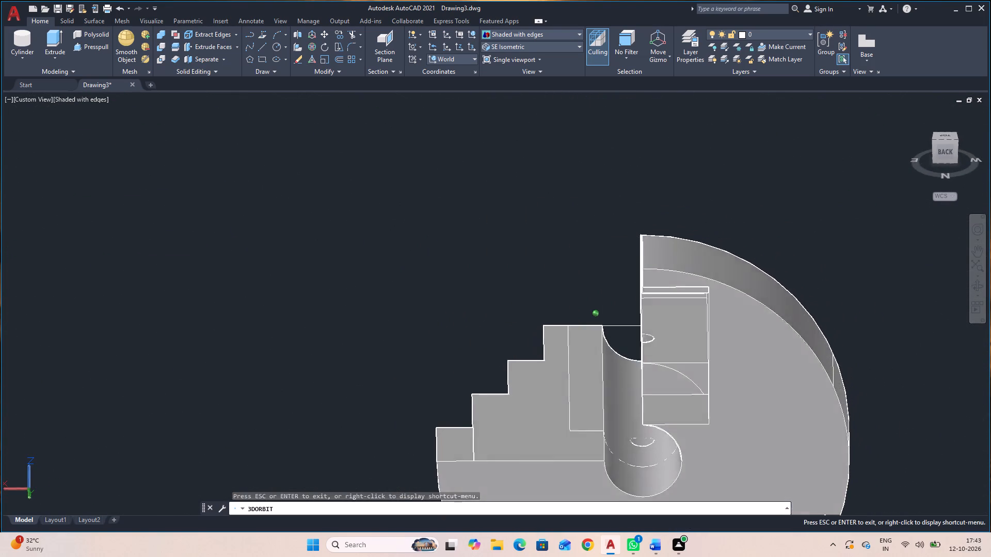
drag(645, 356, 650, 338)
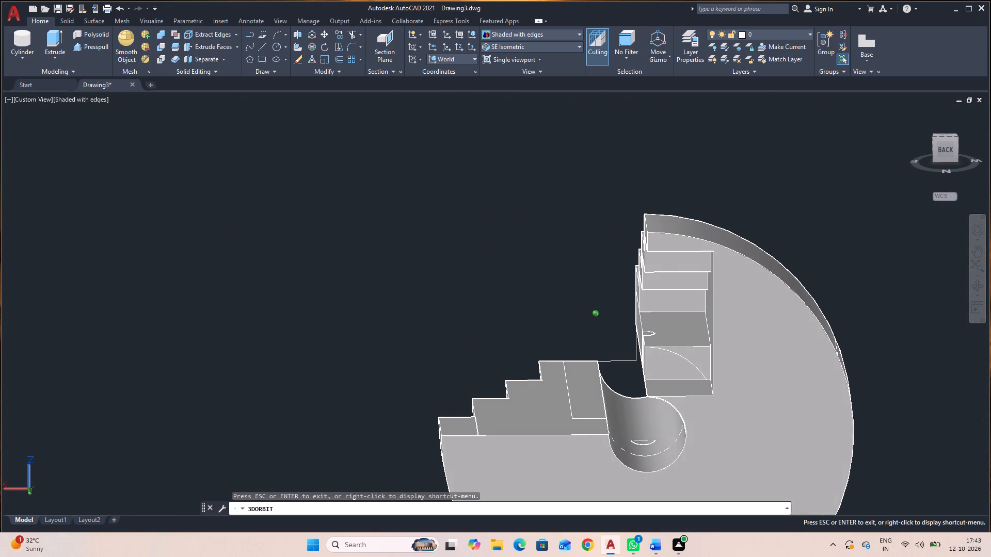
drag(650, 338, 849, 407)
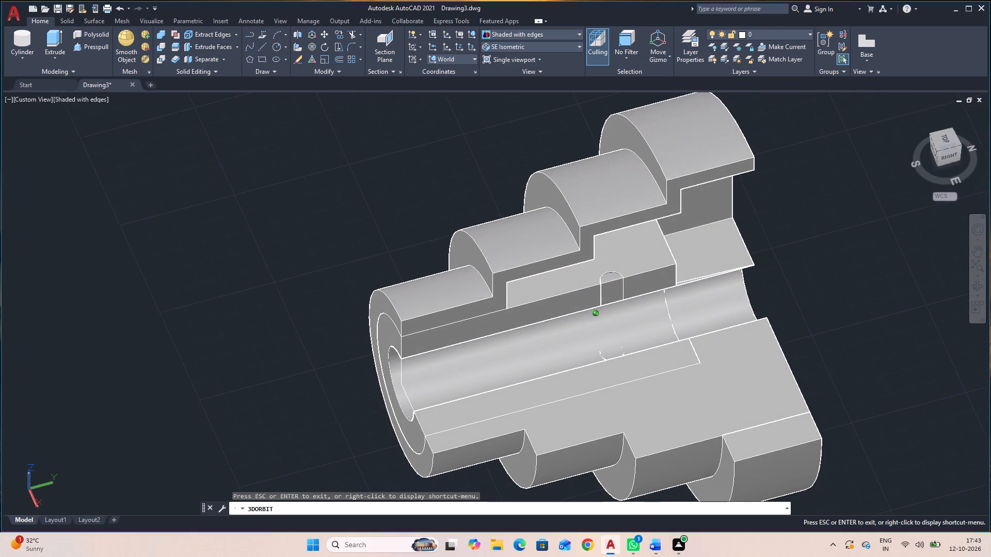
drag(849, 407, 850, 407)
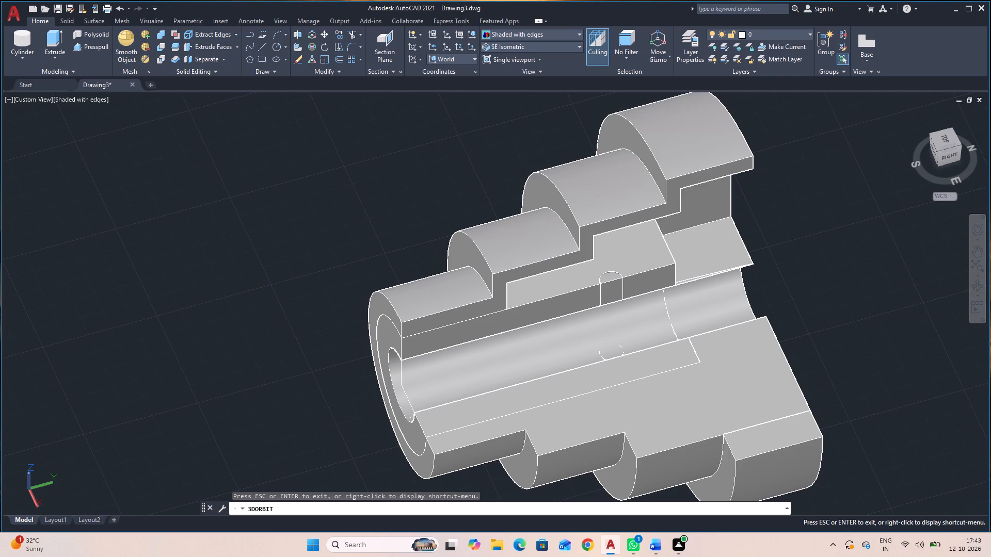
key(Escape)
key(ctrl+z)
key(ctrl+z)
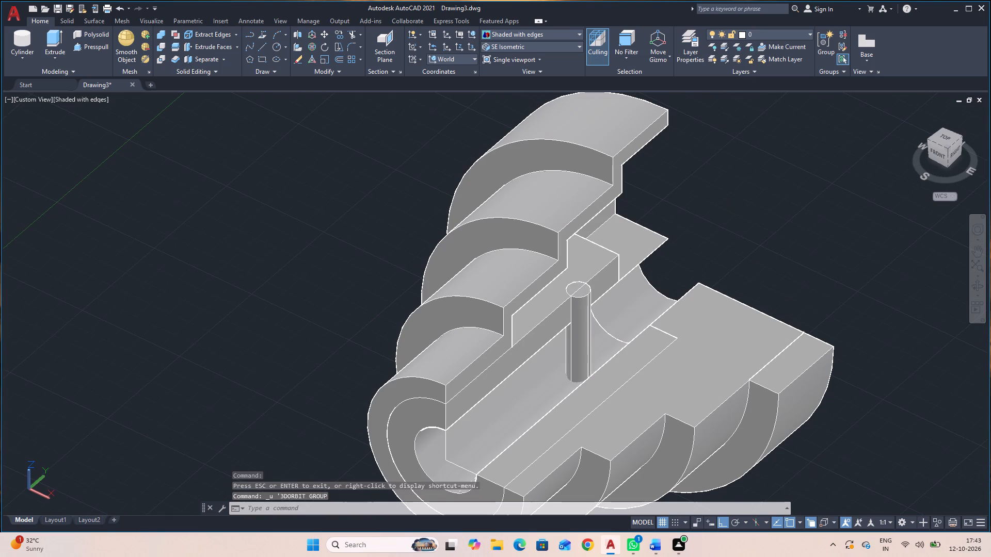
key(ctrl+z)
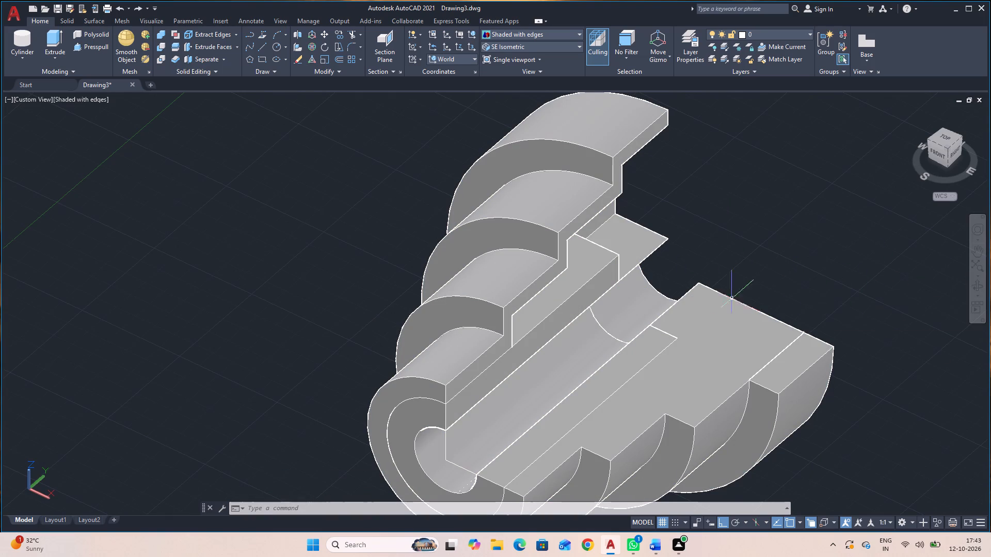
Draw a vertical line about 44 units upward from the midpoint of the inner sleeve's upper cut edge.
text(L)
key(space)
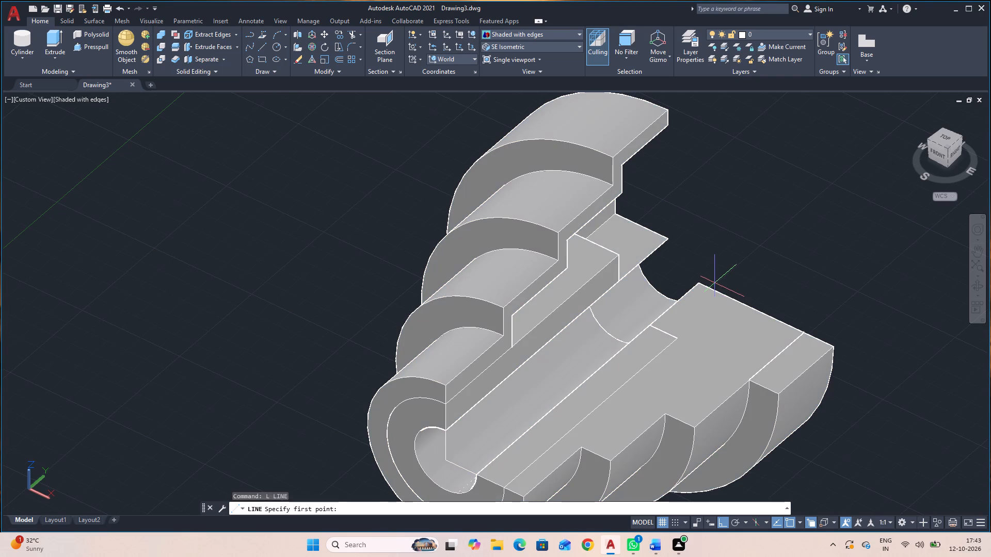
click(579, 288)
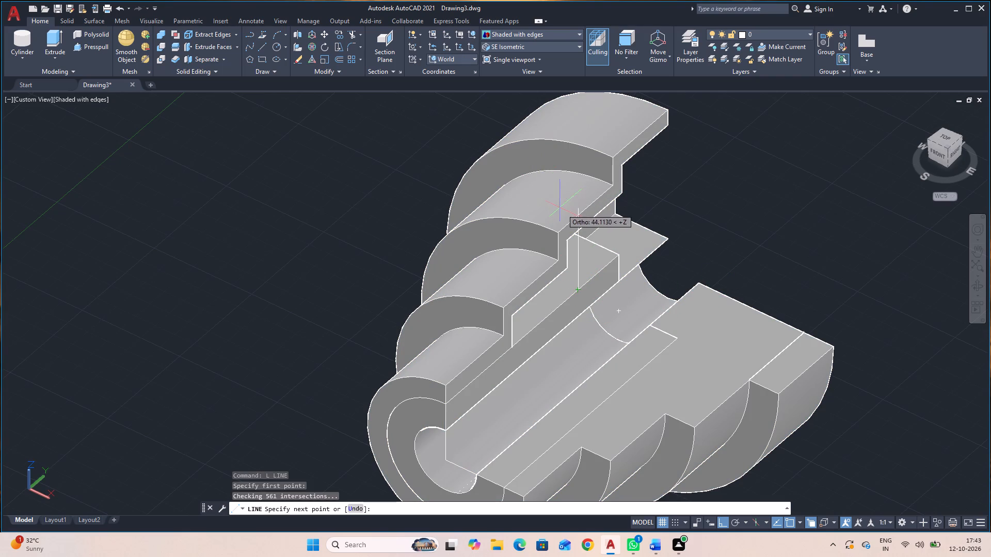
click(579, 215)
key(Escape)
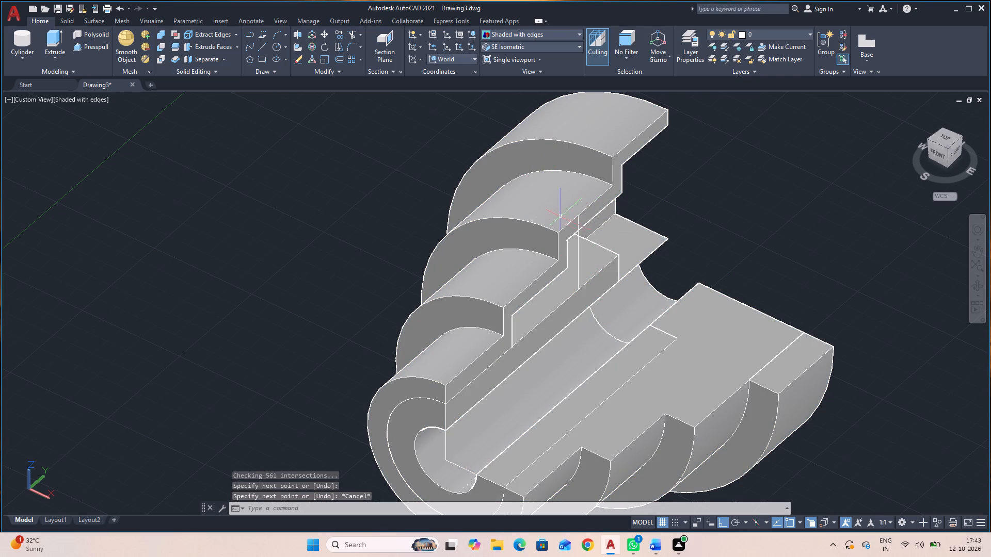
Draw a cylinder of radius 5 from the vertical line's top end down to the upper edge of the central bore.
click(18, 36)
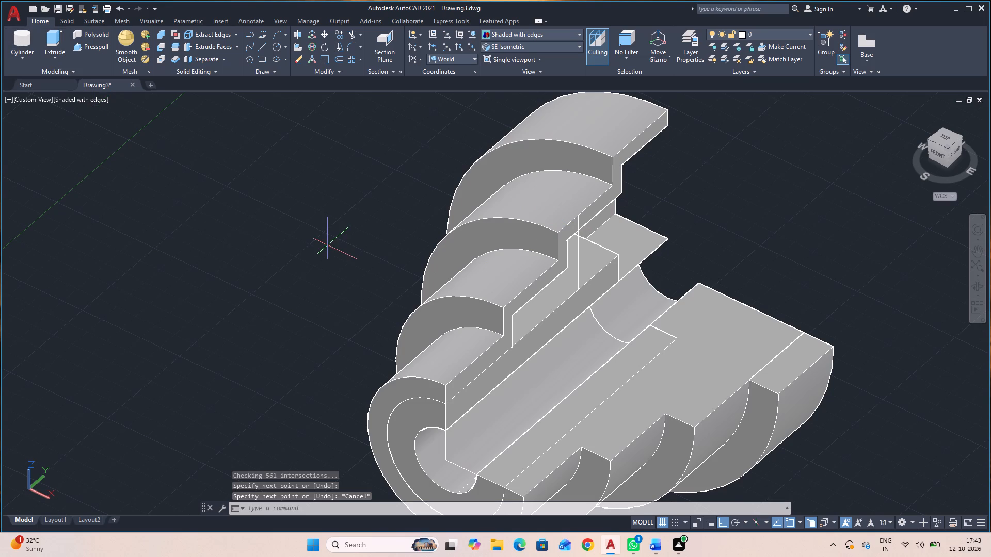
click(577, 215)
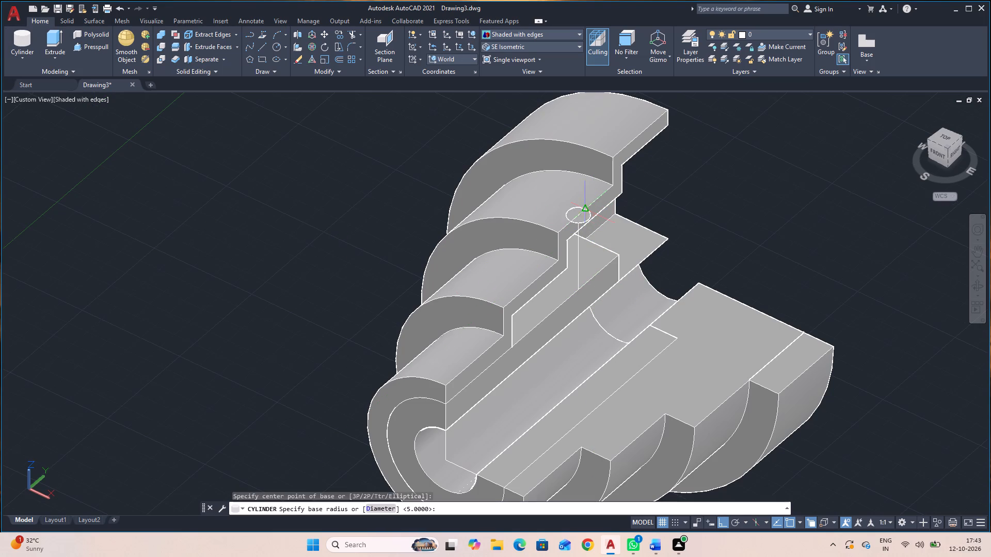
key(5)
key(Return)
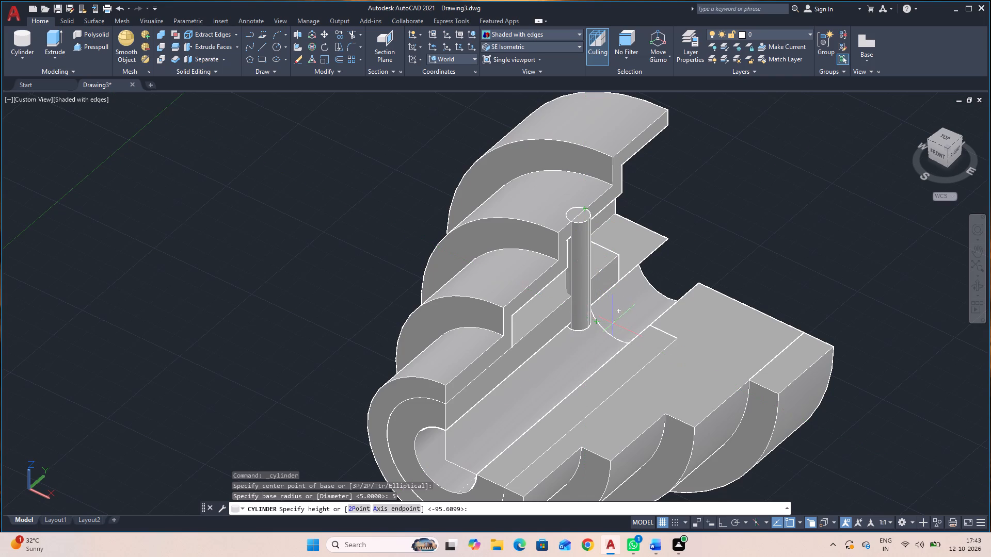
click(984, 285)
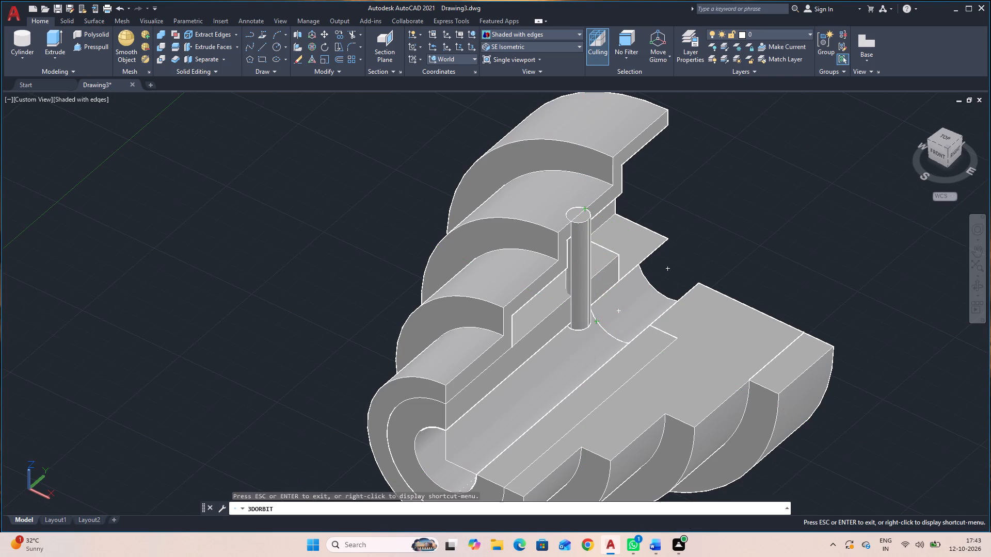
drag(908, 301, 669, 203)
drag(841, 217, 827, 241)
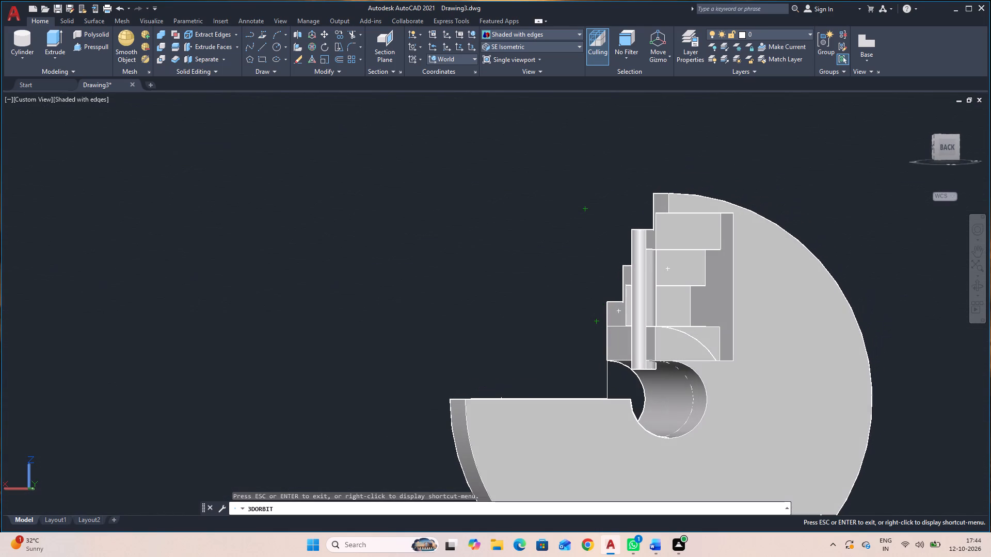
key(Escape)
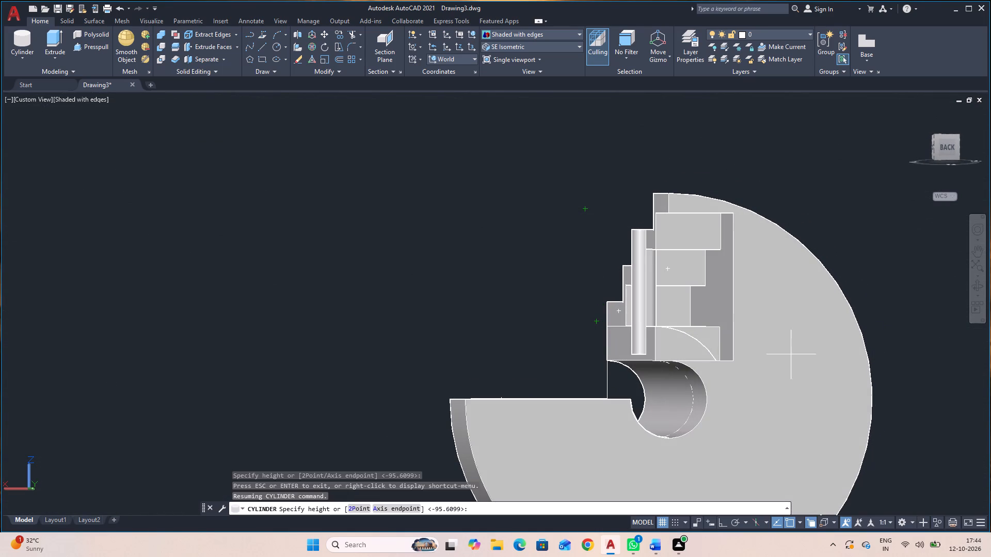
click(657, 361)
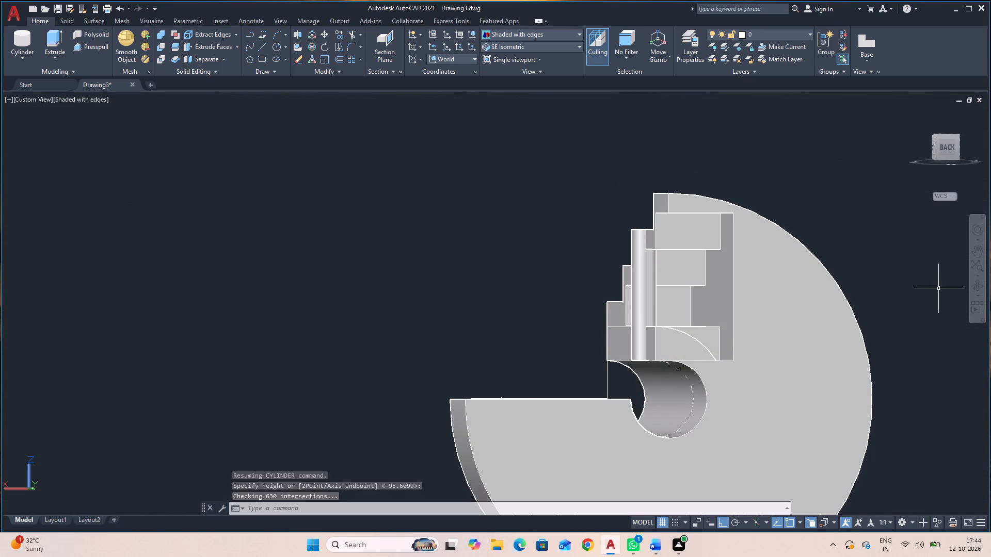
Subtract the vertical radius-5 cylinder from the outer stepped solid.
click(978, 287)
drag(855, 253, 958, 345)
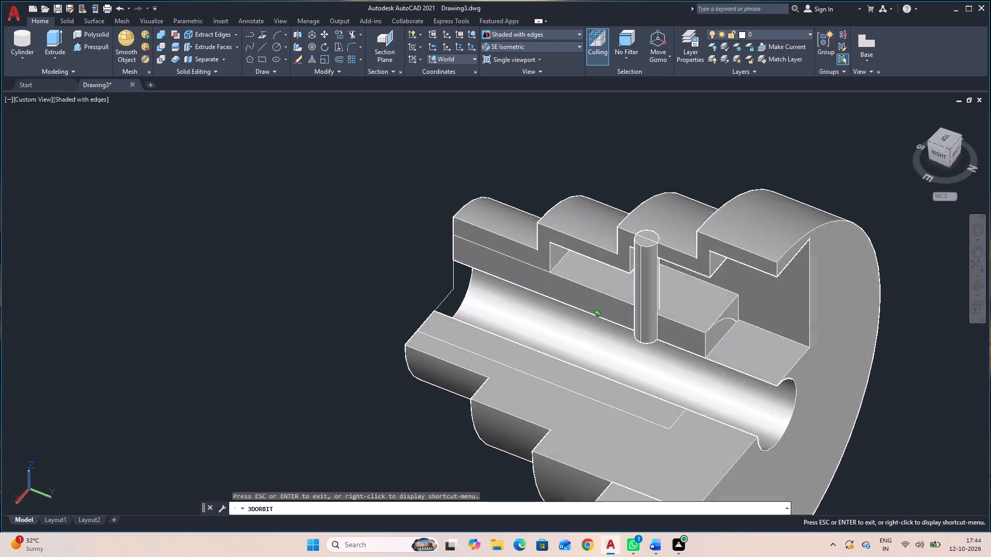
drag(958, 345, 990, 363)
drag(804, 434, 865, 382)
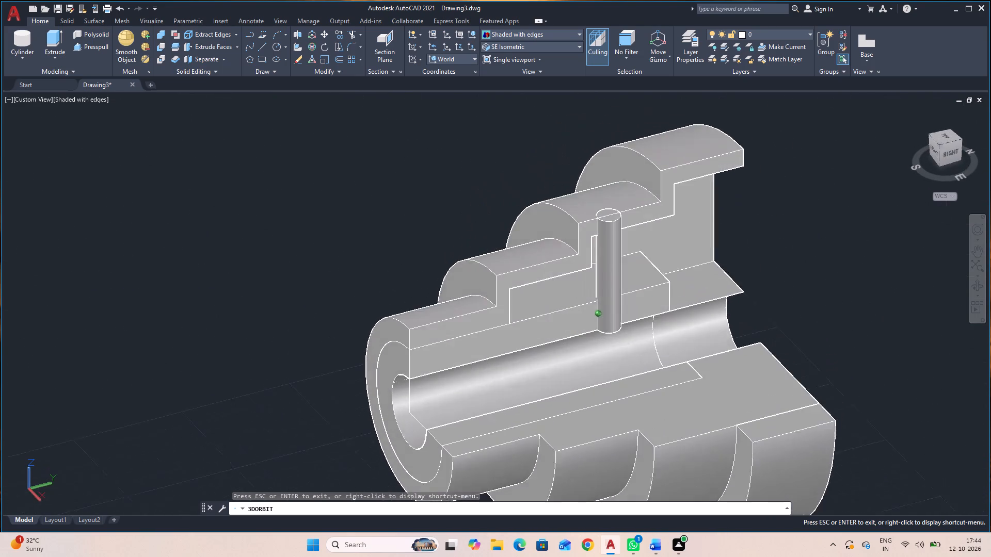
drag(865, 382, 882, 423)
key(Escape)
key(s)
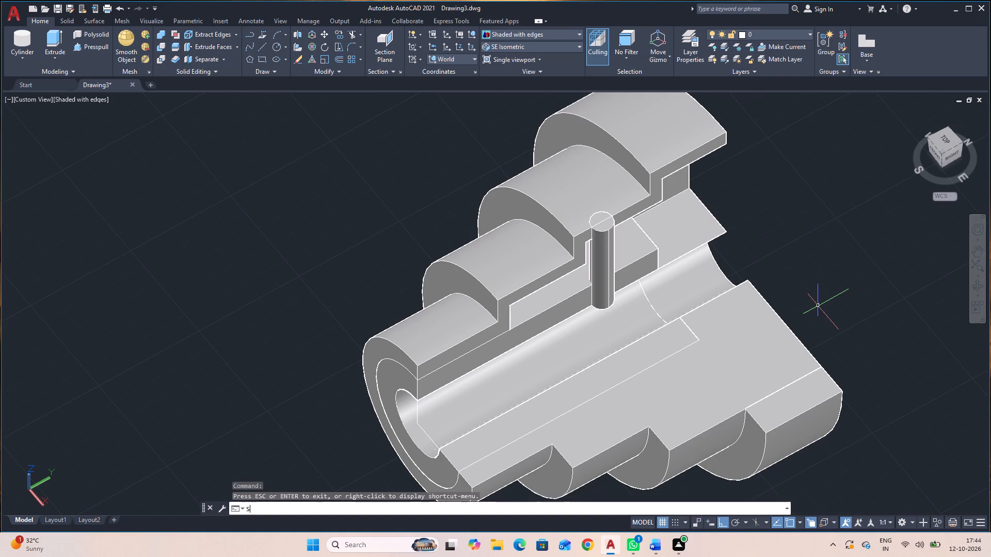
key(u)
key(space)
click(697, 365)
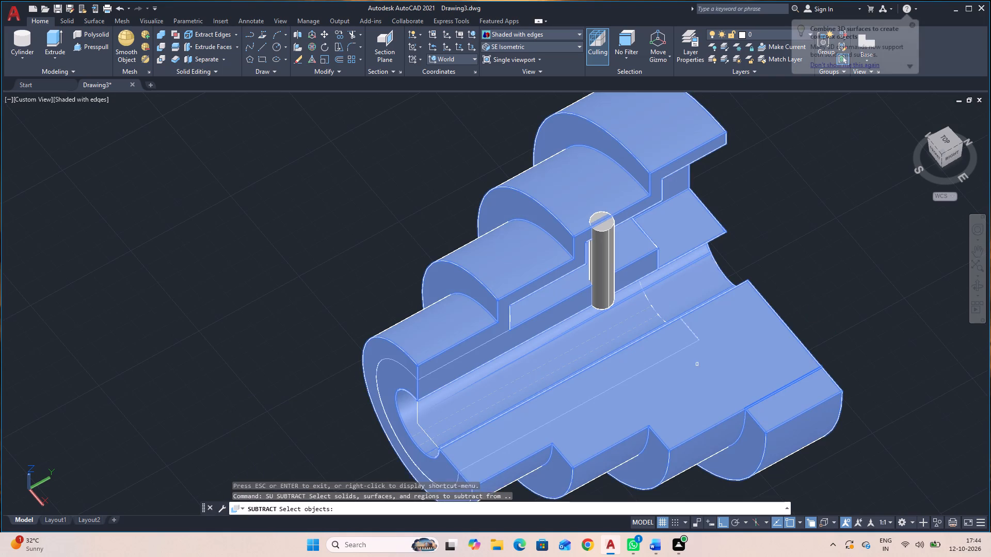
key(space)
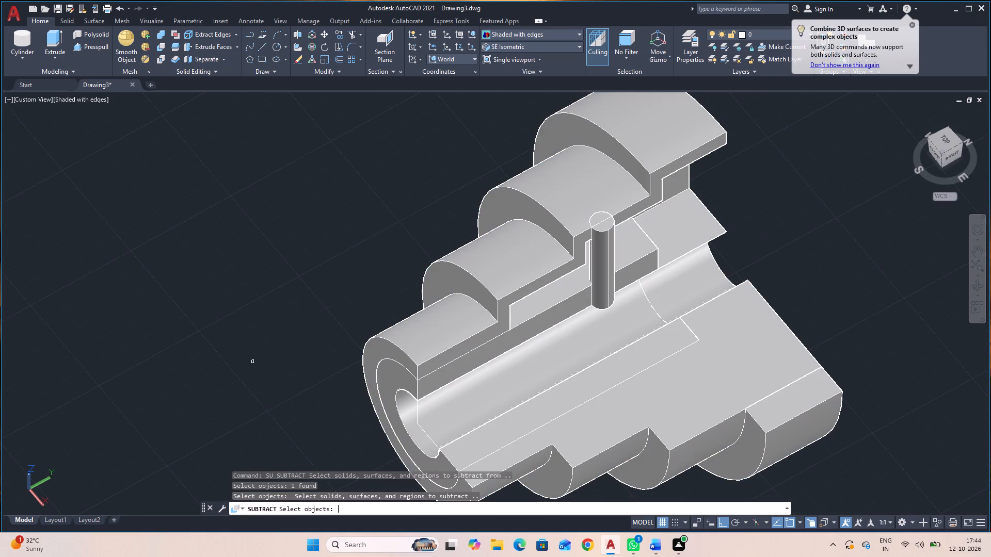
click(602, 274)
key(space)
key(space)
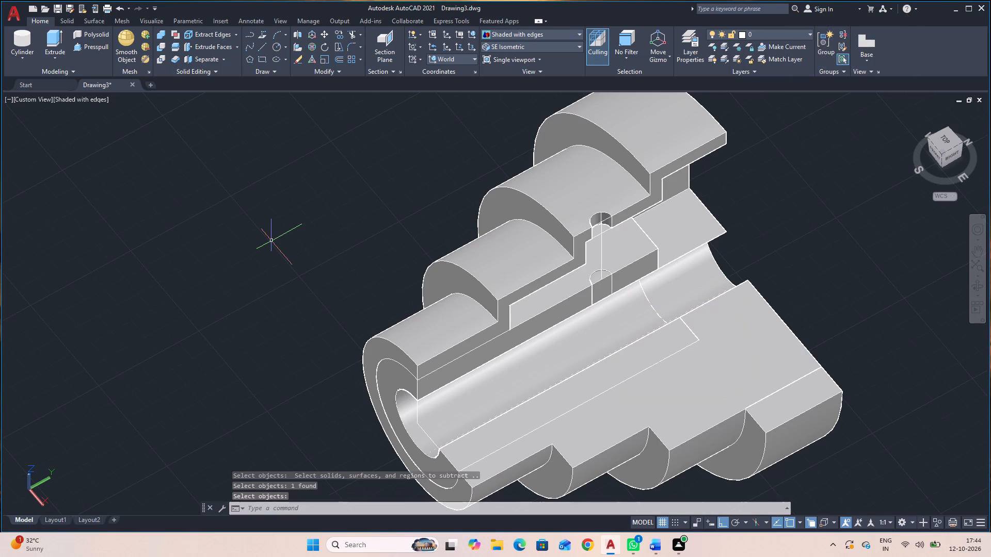
Examine the radial hole from the back and check which solids form the inner sleeve and the outer body.
click(980, 283)
drag(921, 291, 728, 231)
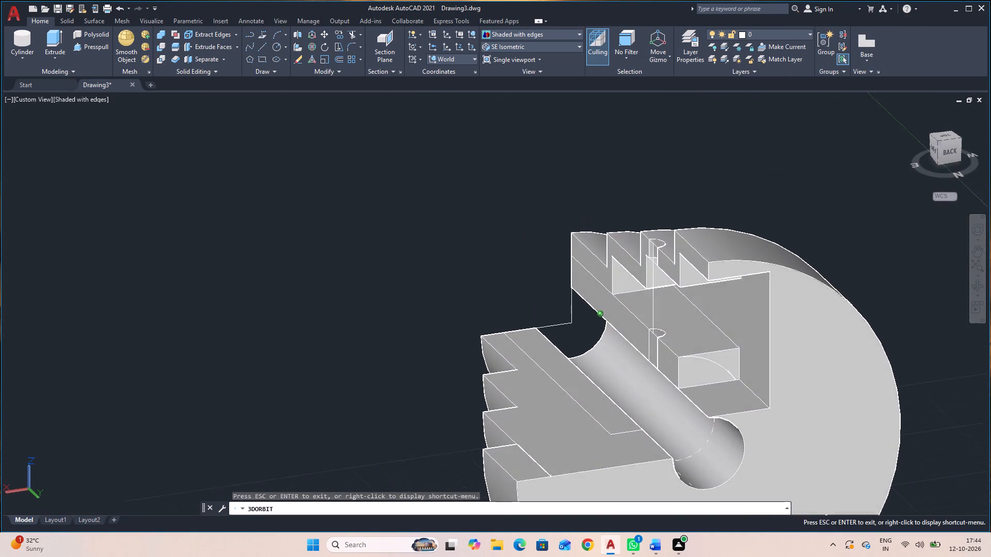
drag(728, 231, 728, 225)
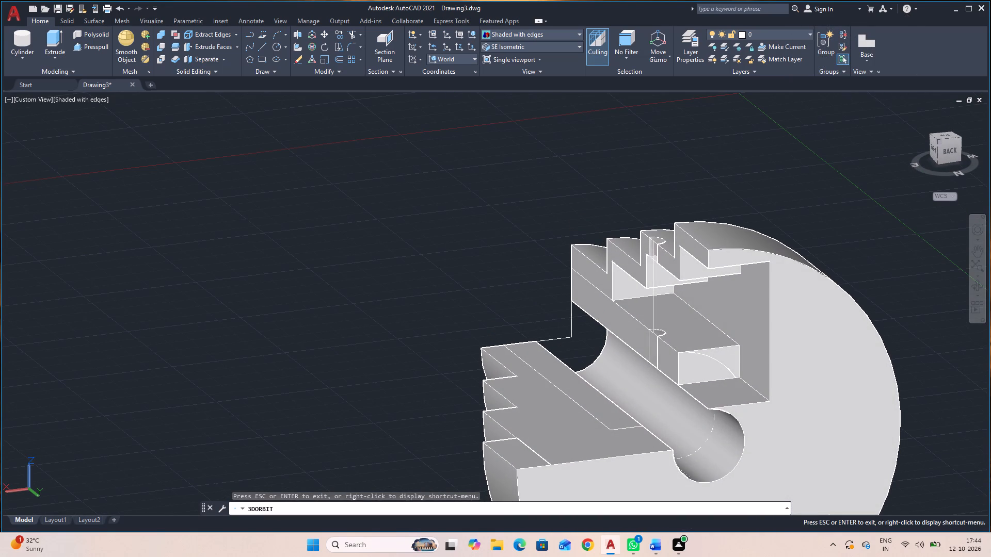
key(Escape)
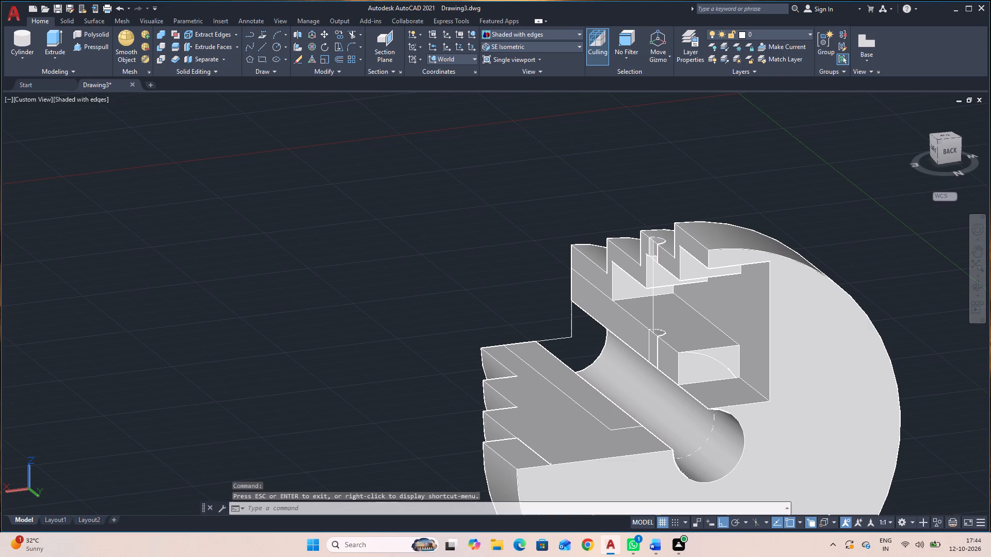
click(704, 371)
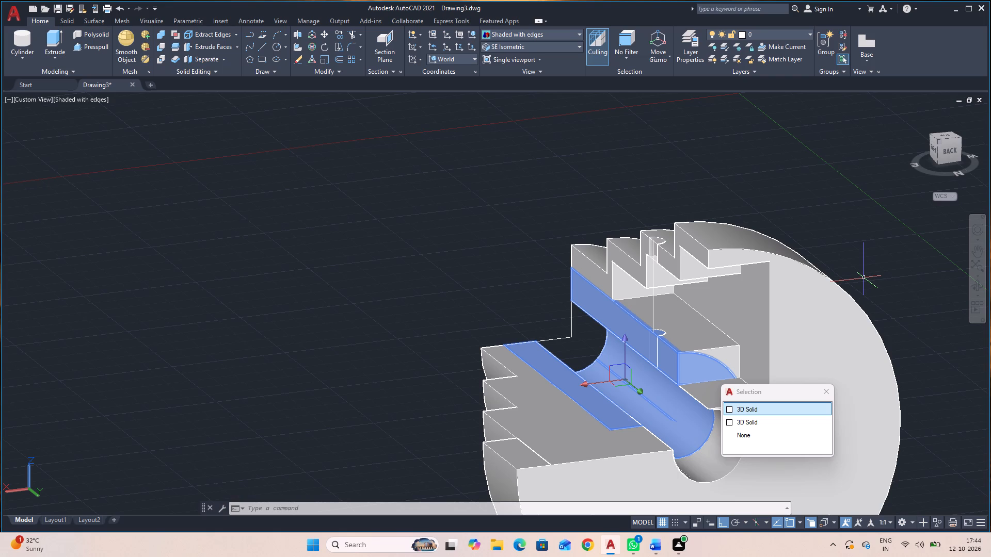
key(Escape)
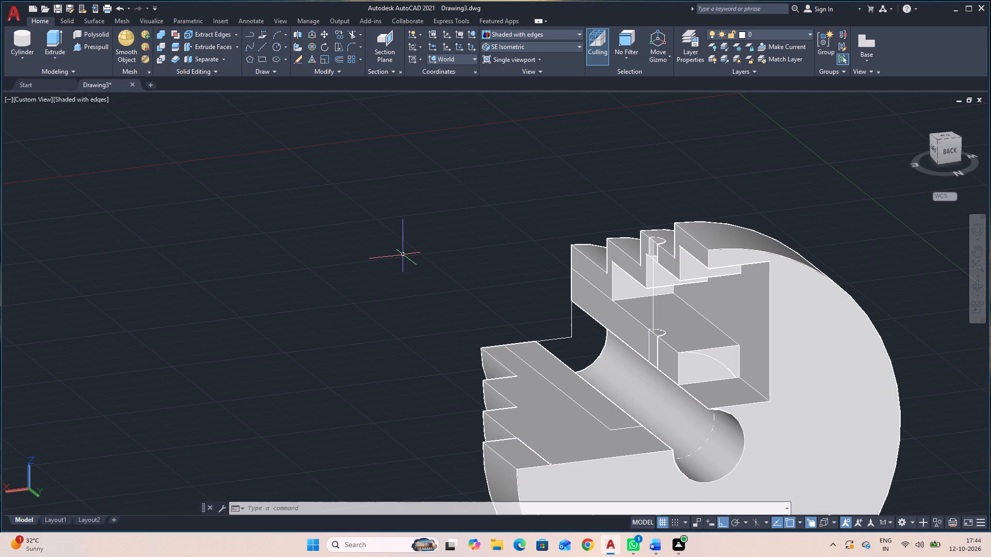
scroll(609, 347, up, 5)
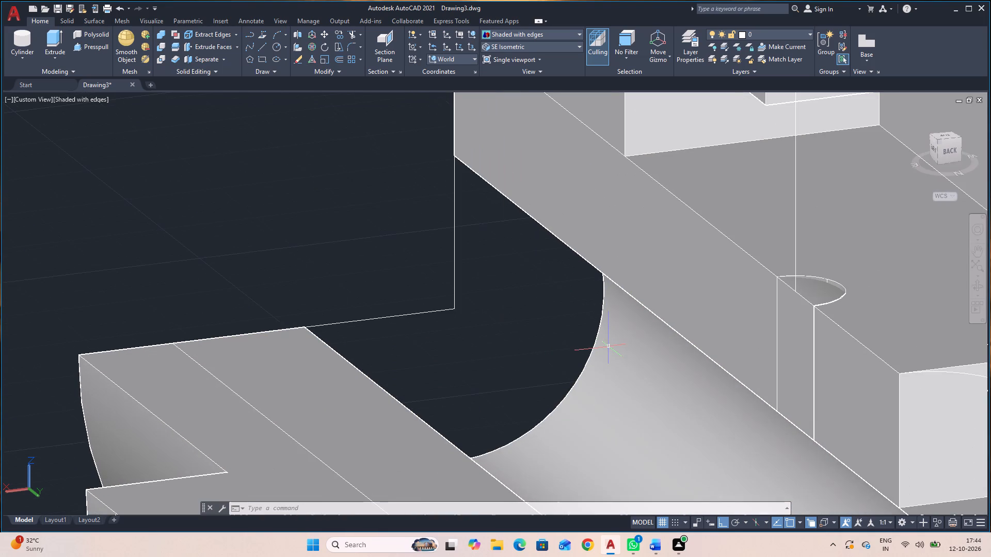
scroll(609, 347, up, 2)
scroll(607, 354, down, 2)
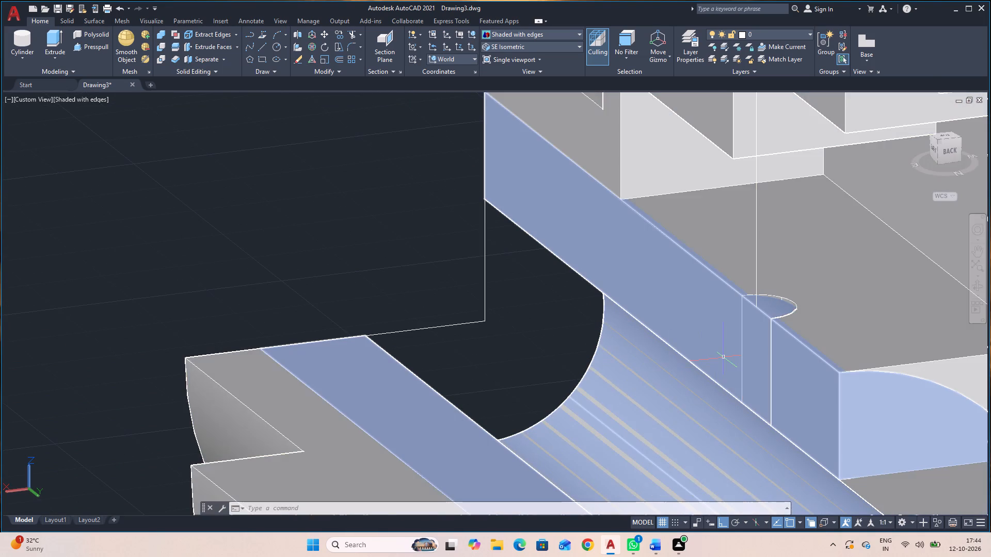
scroll(717, 365, down, 2)
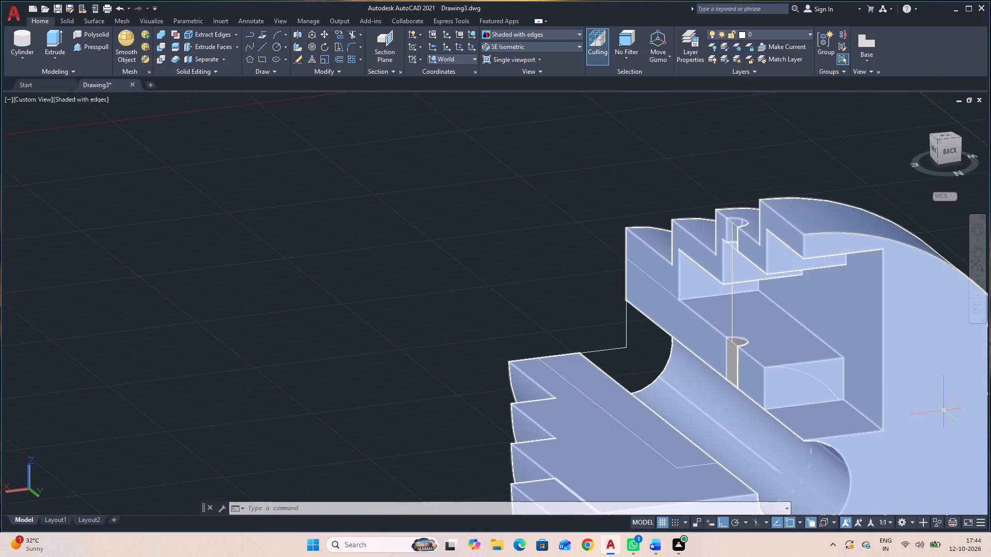
click(792, 382)
click(820, 366)
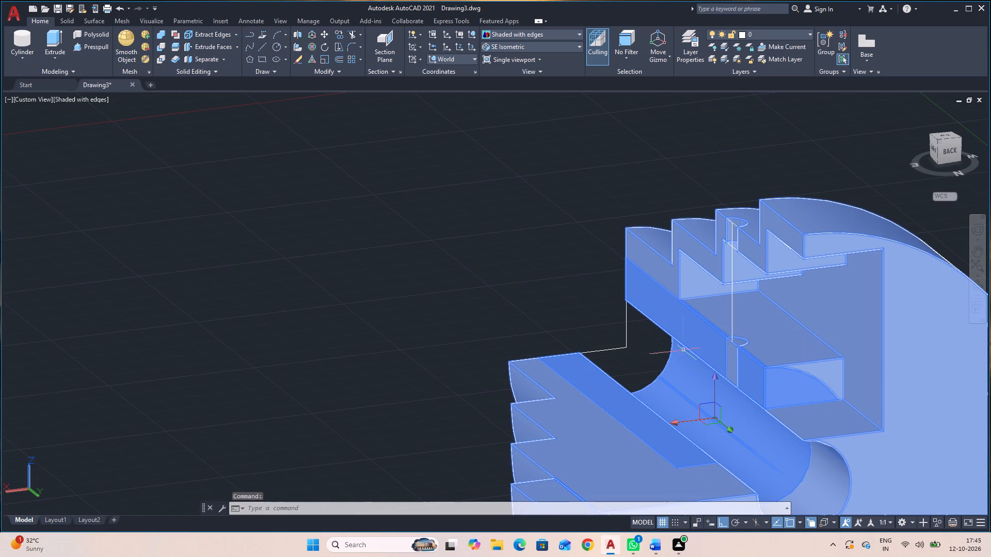
key(Escape)
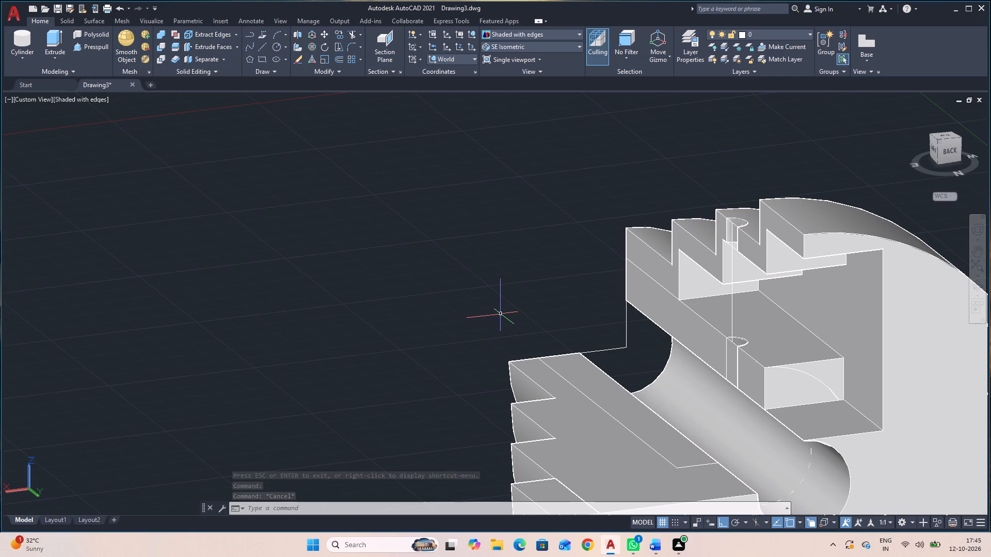
key(Escape)
scroll(530, 319, down, 2)
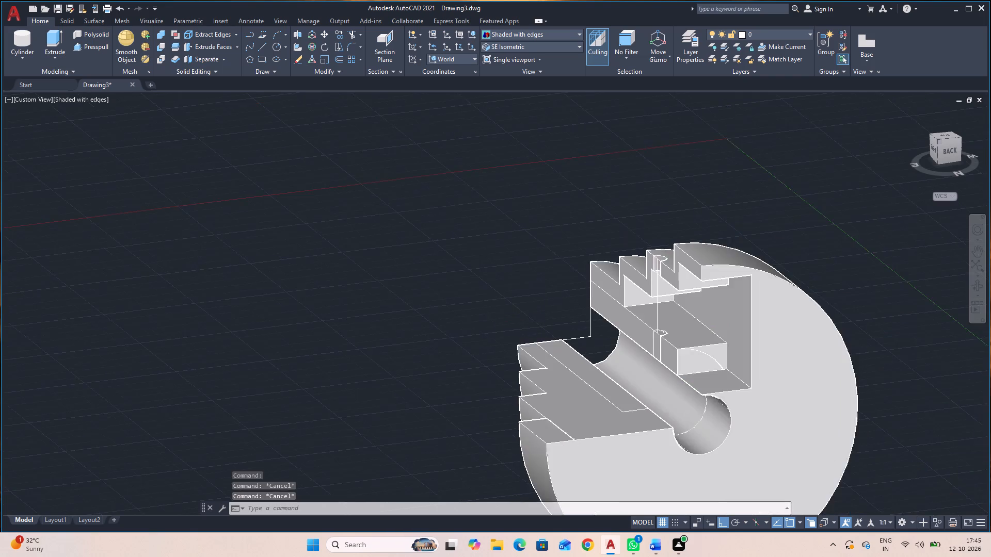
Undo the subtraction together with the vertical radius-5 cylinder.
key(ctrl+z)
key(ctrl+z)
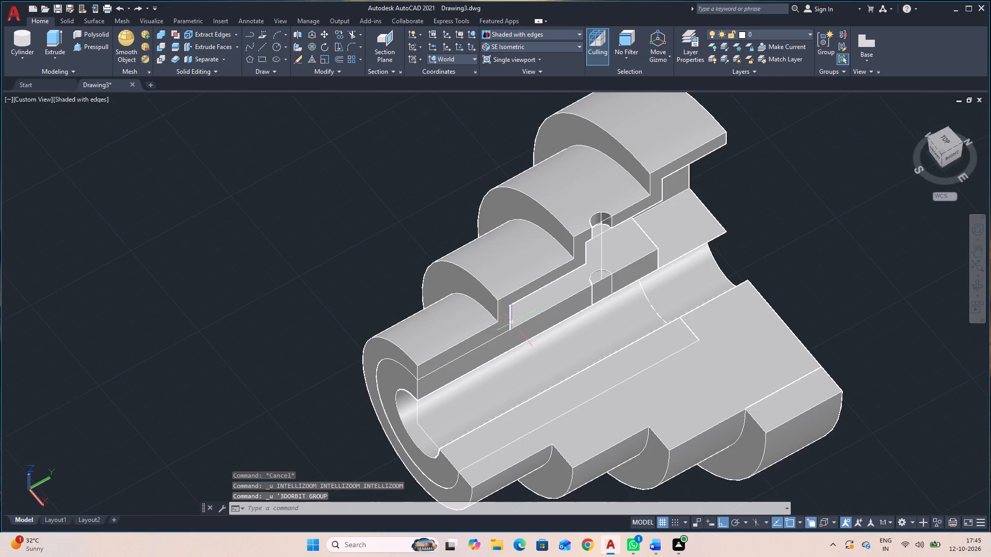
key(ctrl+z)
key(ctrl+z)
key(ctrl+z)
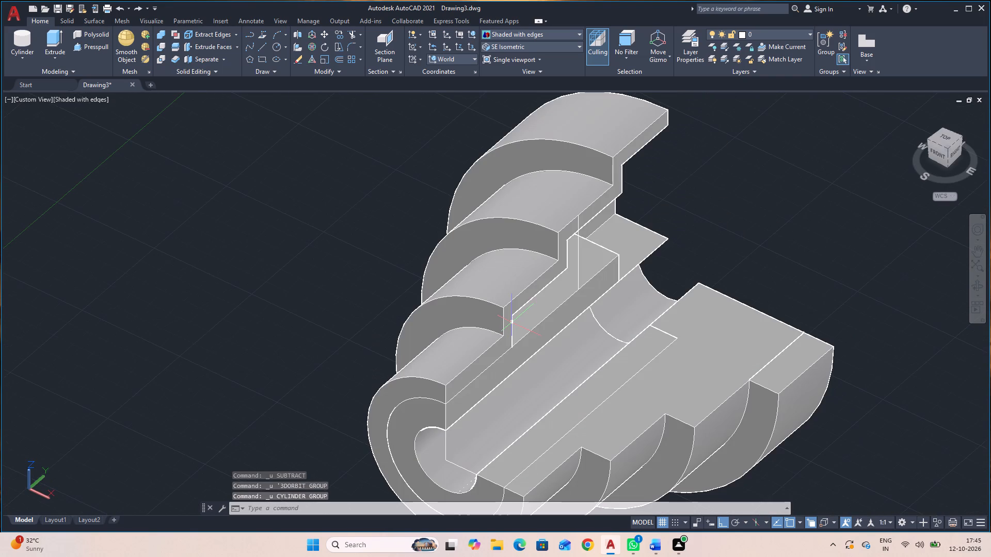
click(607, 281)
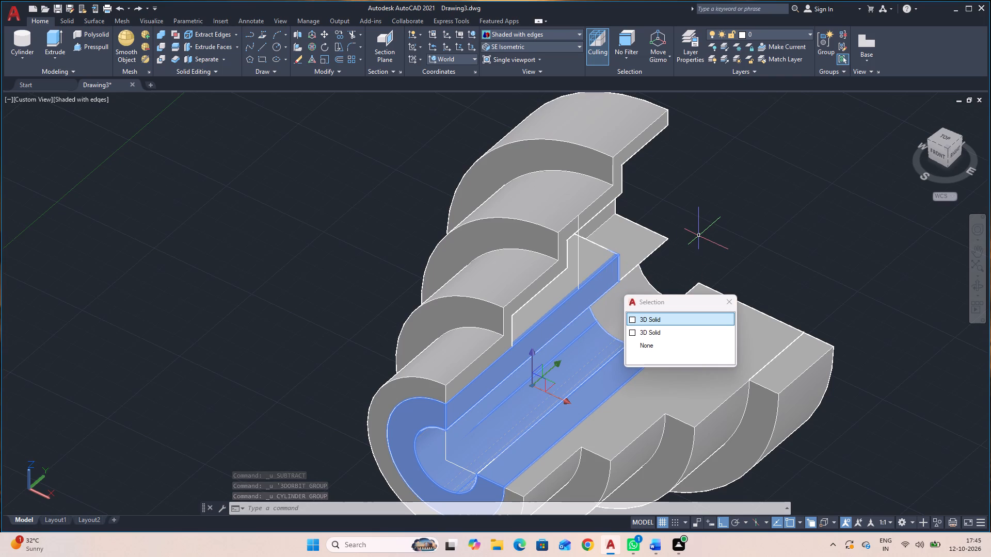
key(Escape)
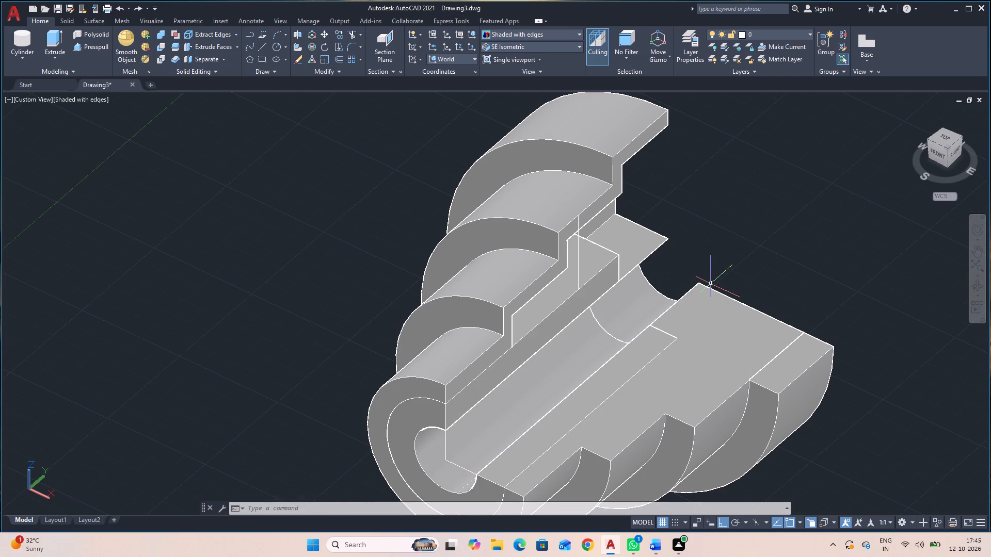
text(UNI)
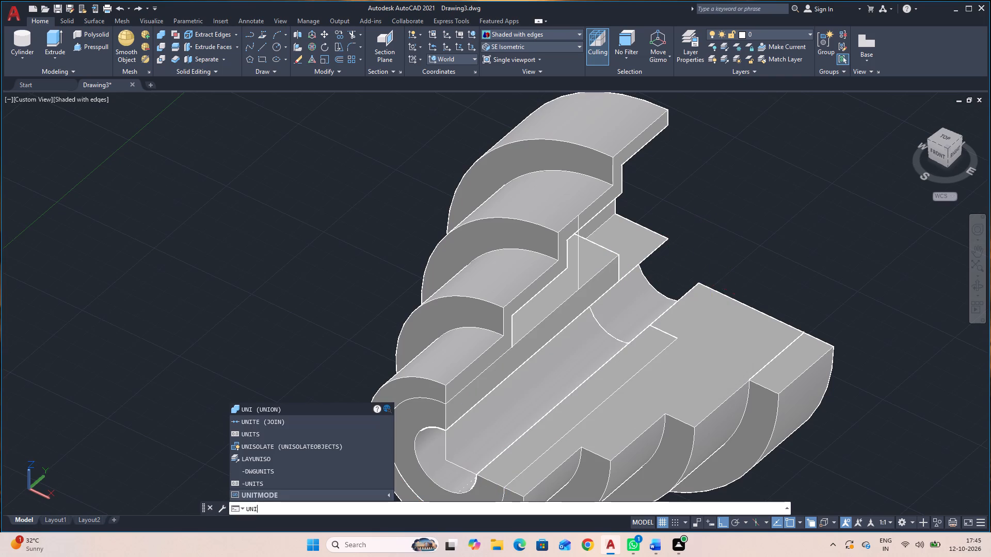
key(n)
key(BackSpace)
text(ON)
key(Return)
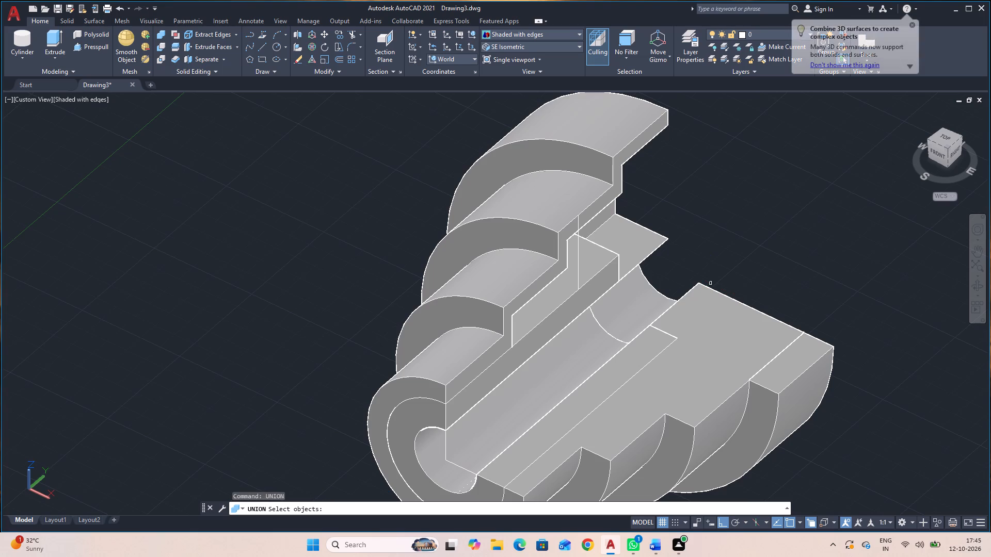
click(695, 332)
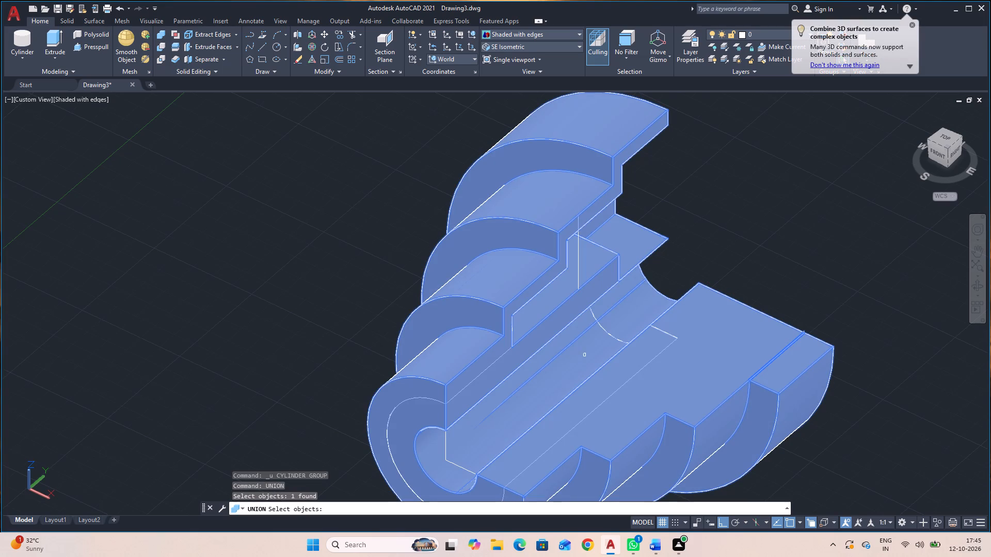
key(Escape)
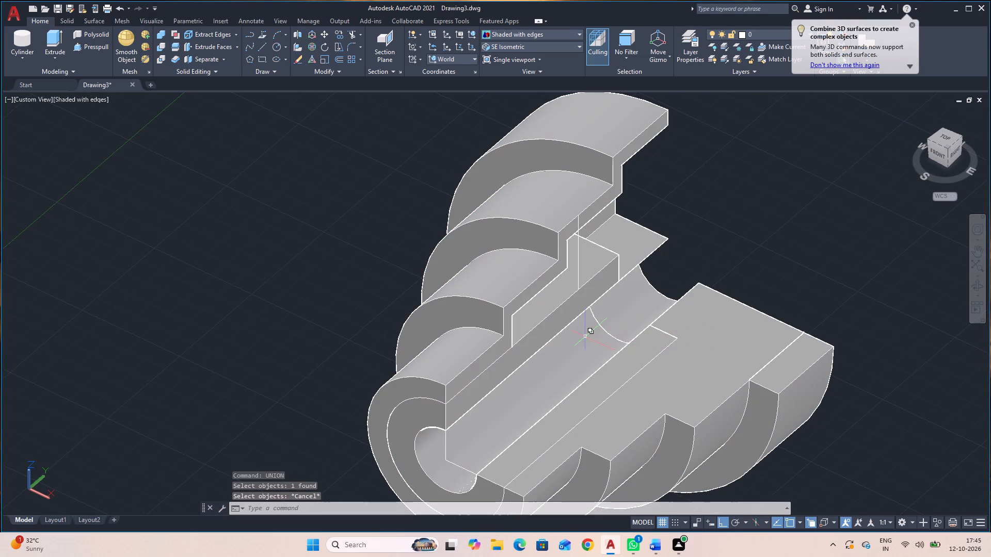
Union the inner sleeve with the outer stepped solid into one solid.
key(space)
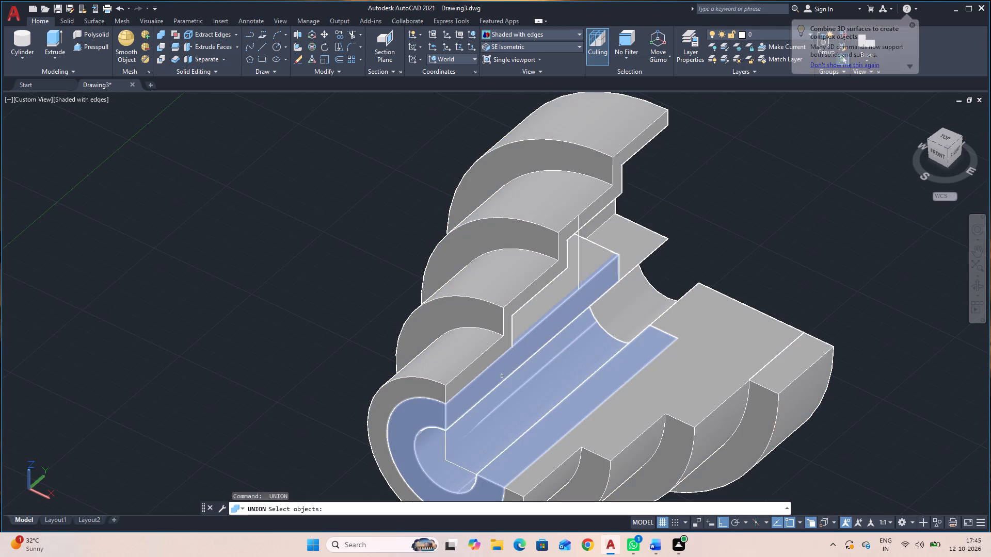
click(502, 375)
key(space)
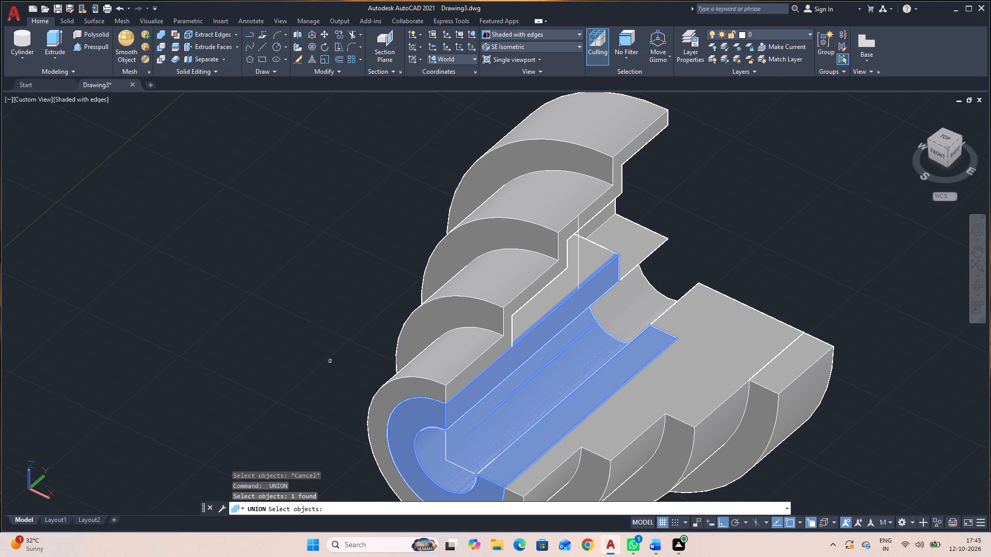
click(432, 368)
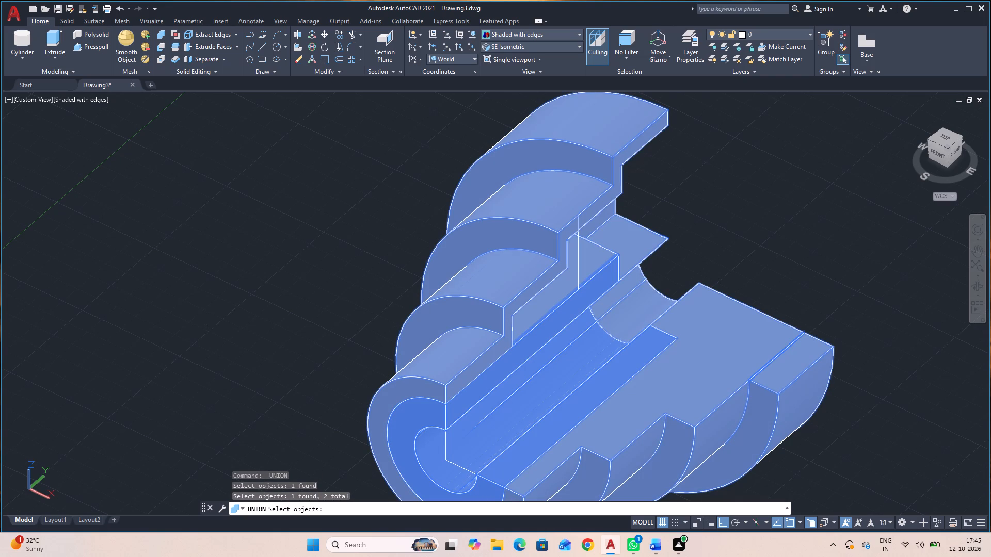
key(Return)
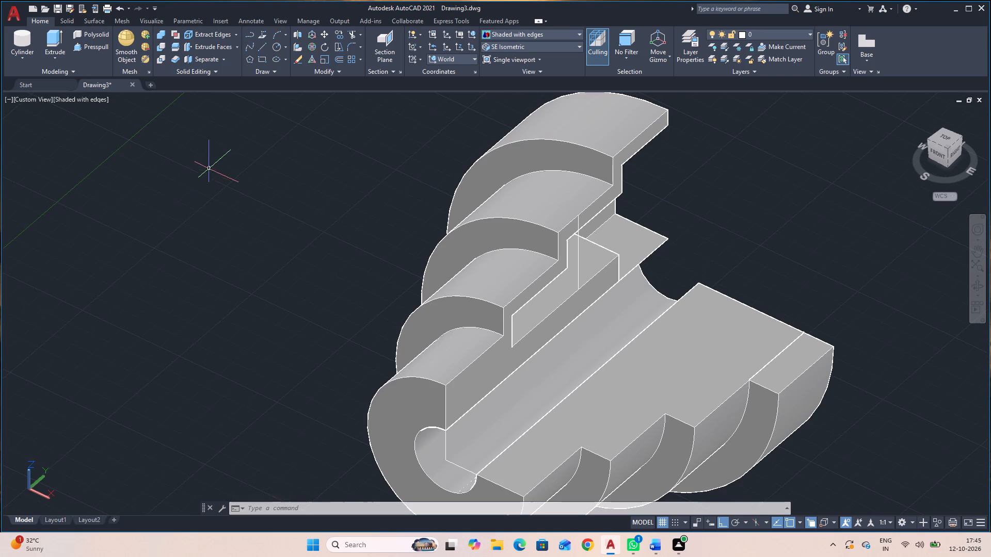
Create a vertical radius-5 cylinder from the centre line's top end on the second-largest step down to the central bore's upper edge.
click(29, 38)
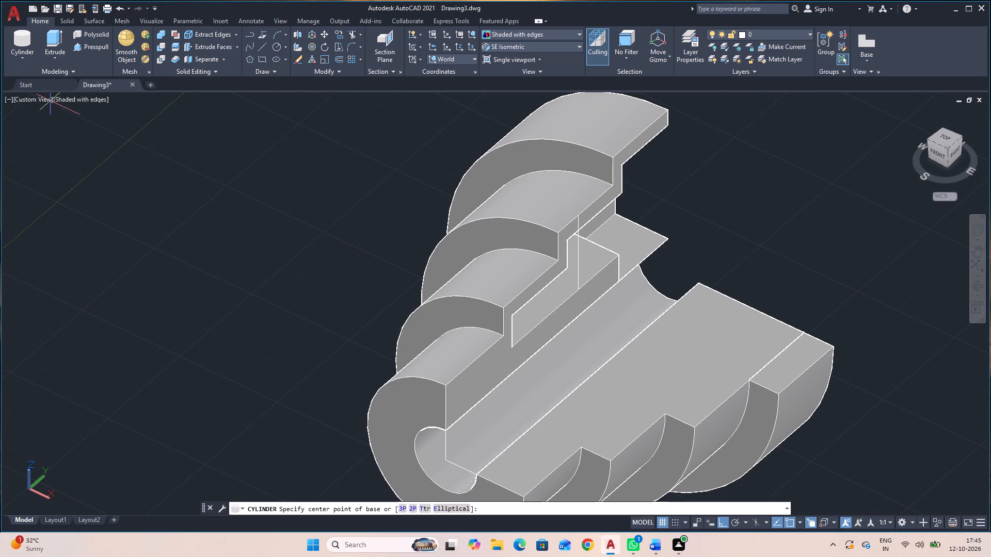
click(575, 216)
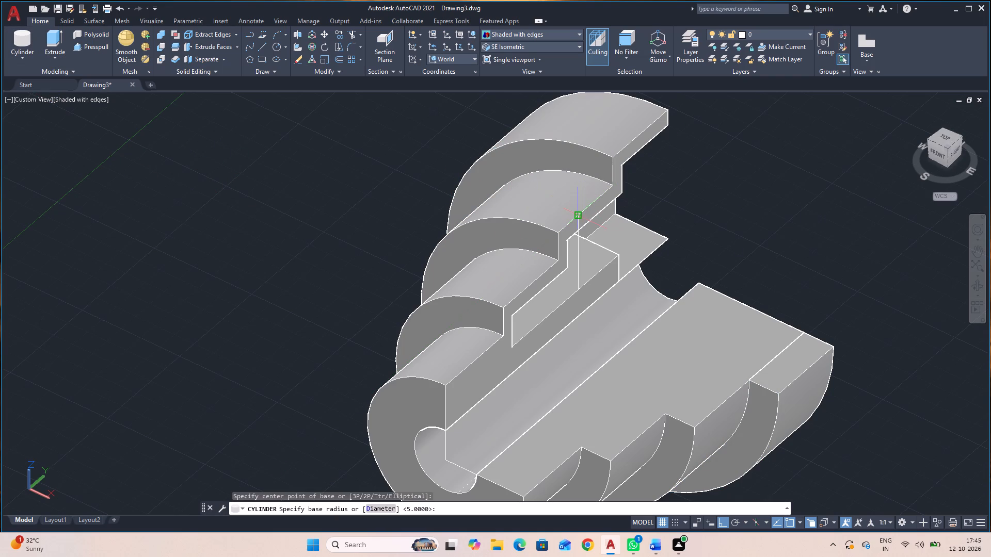
key(5)
key(Return)
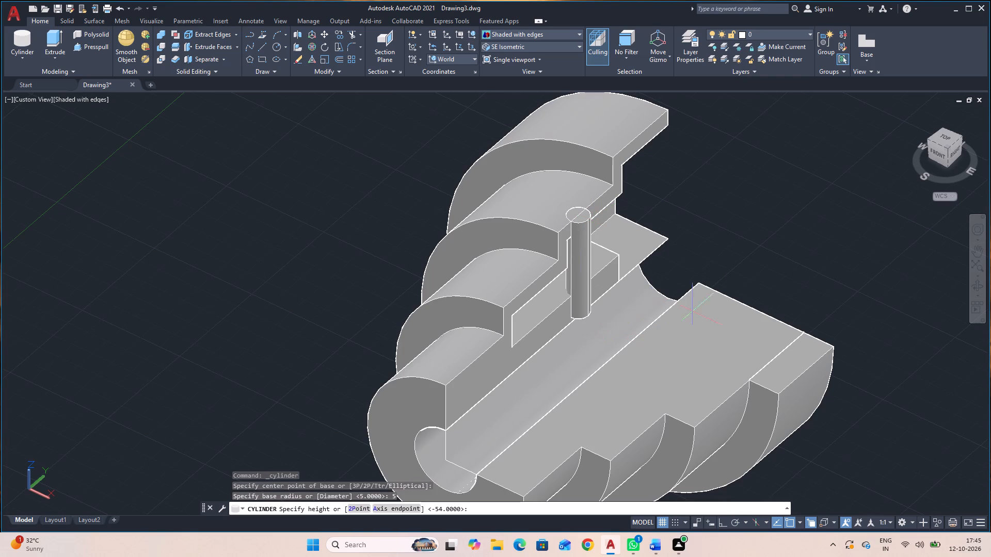
click(981, 286)
drag(903, 375, 844, 398)
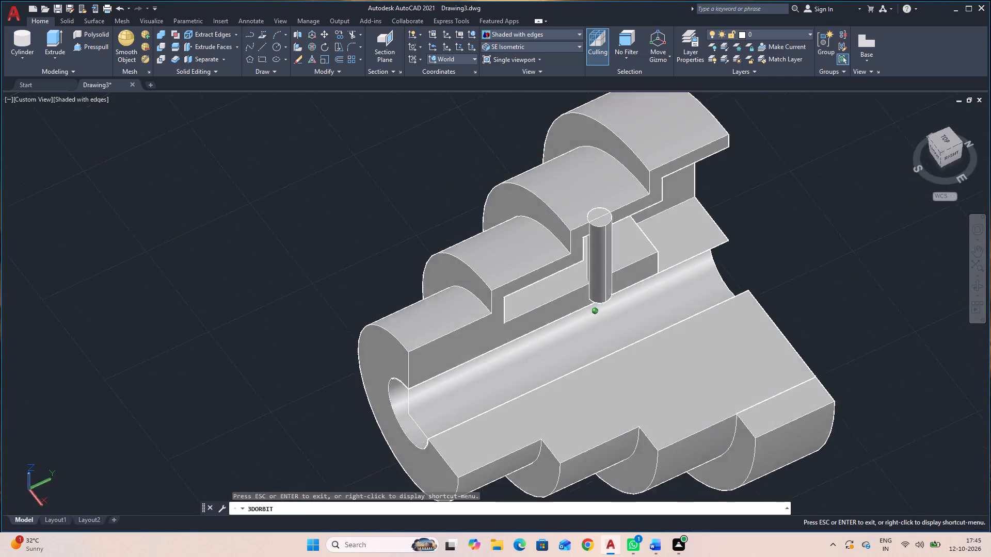
drag(844, 398, 661, 320)
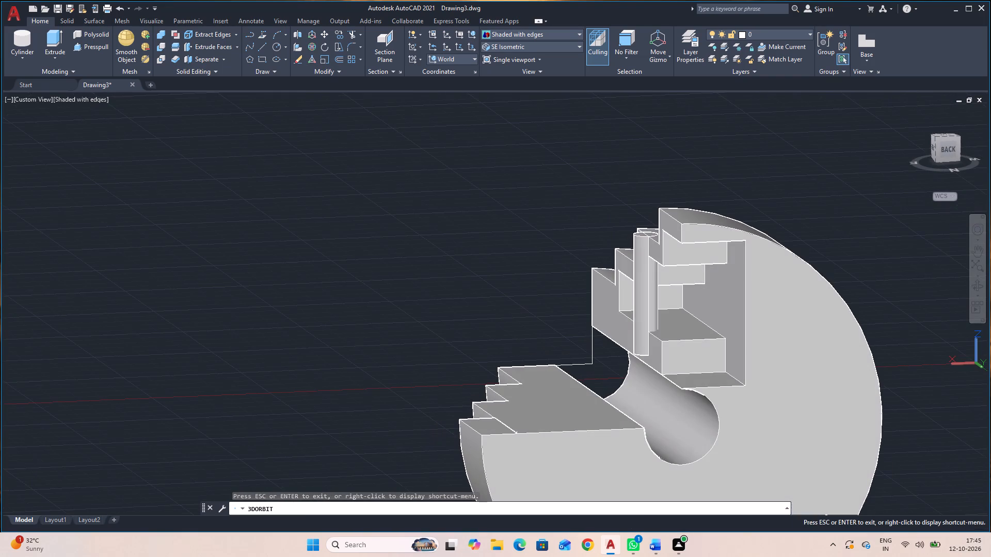
key(Escape)
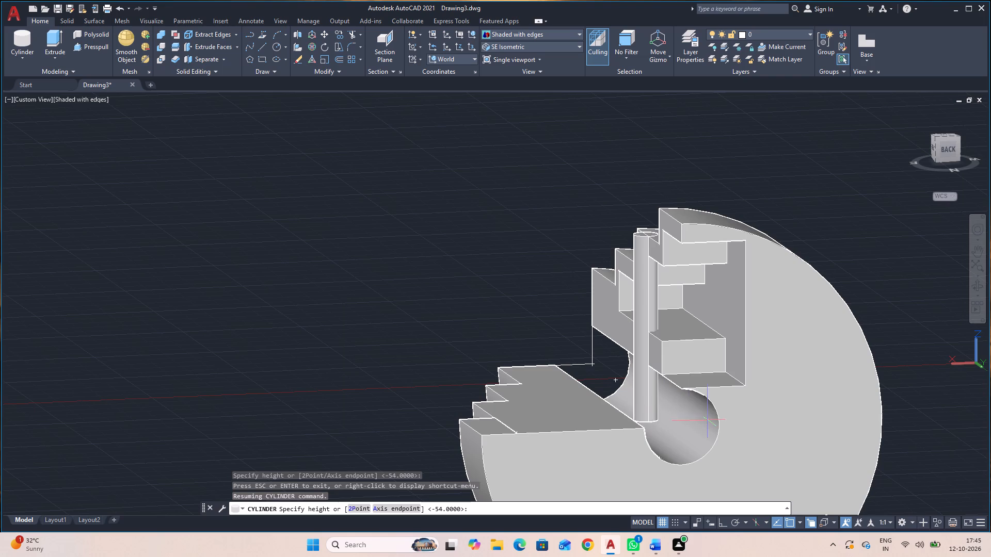
click(680, 387)
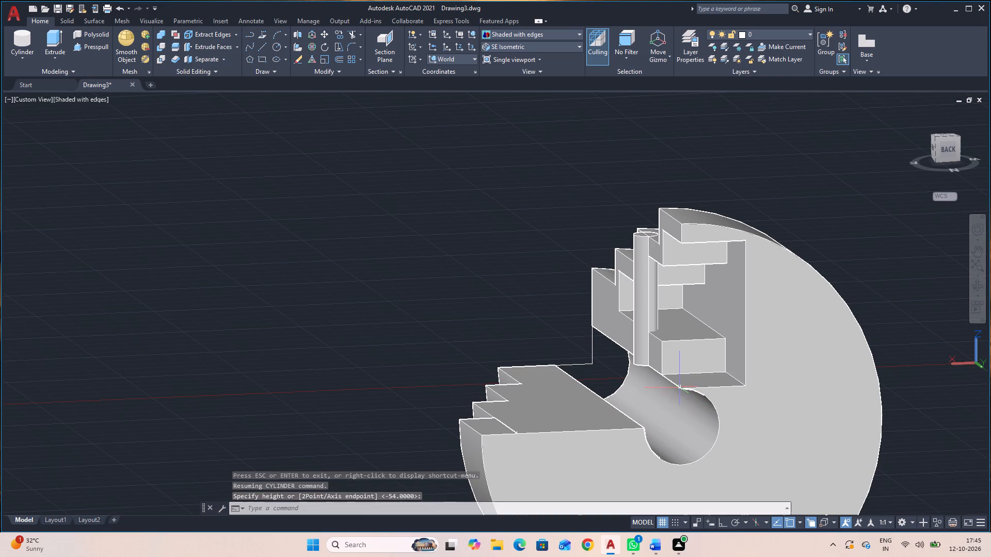
key(Escape)
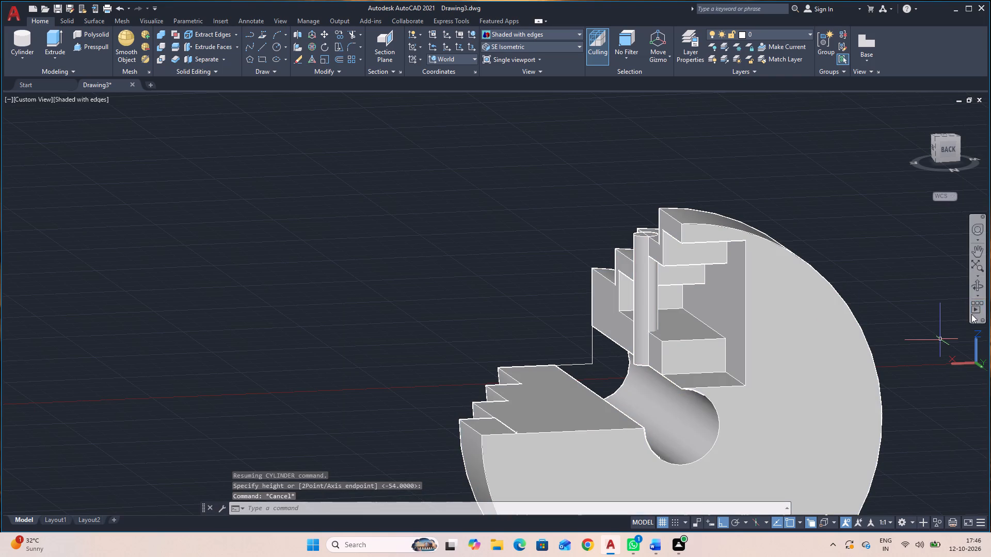
Subtract the vertical radius-5 cylinder from the united stepped solid.
click(973, 282)
drag(815, 267, 983, 358)
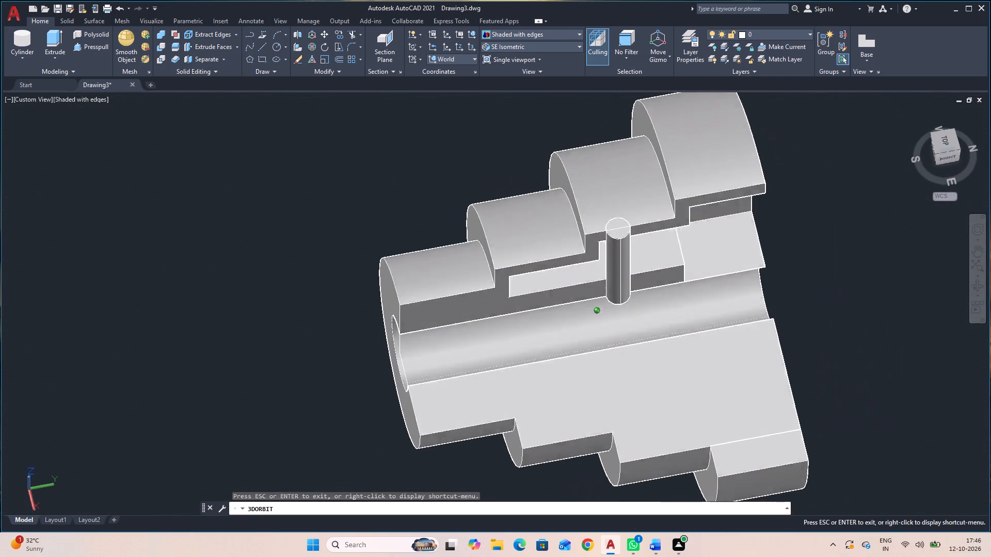
drag(983, 358, 987, 347)
drag(820, 477, 853, 448)
key(Escape)
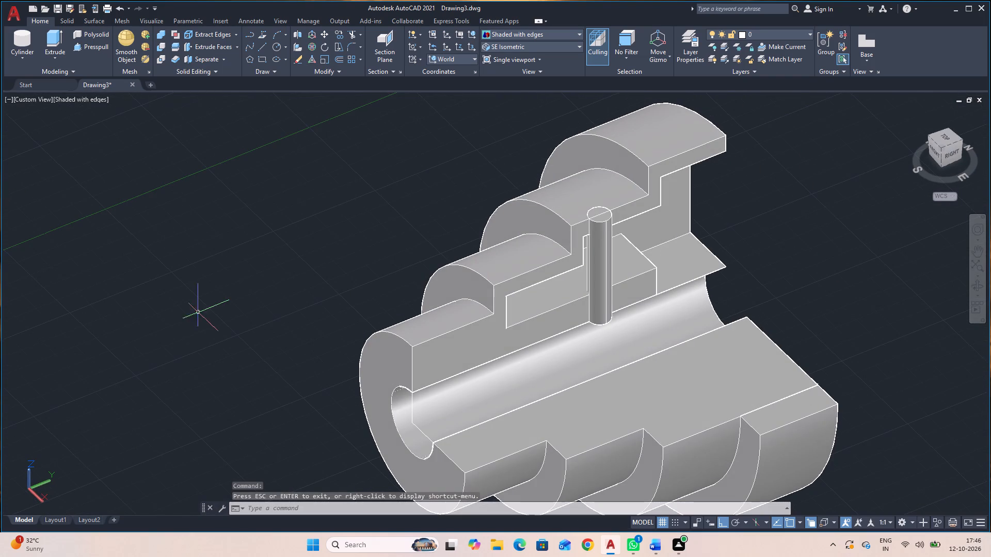
text(SU)
key(space)
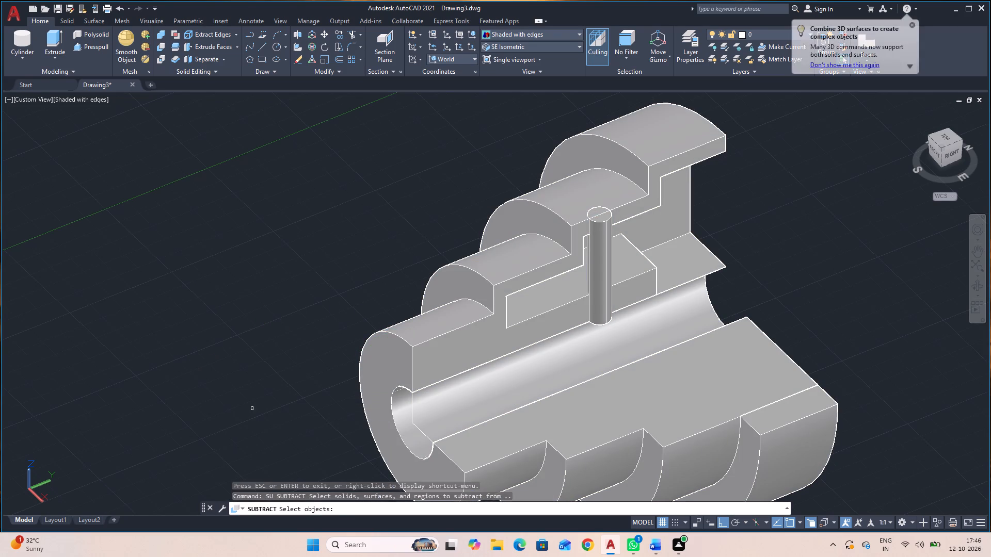
click(398, 375)
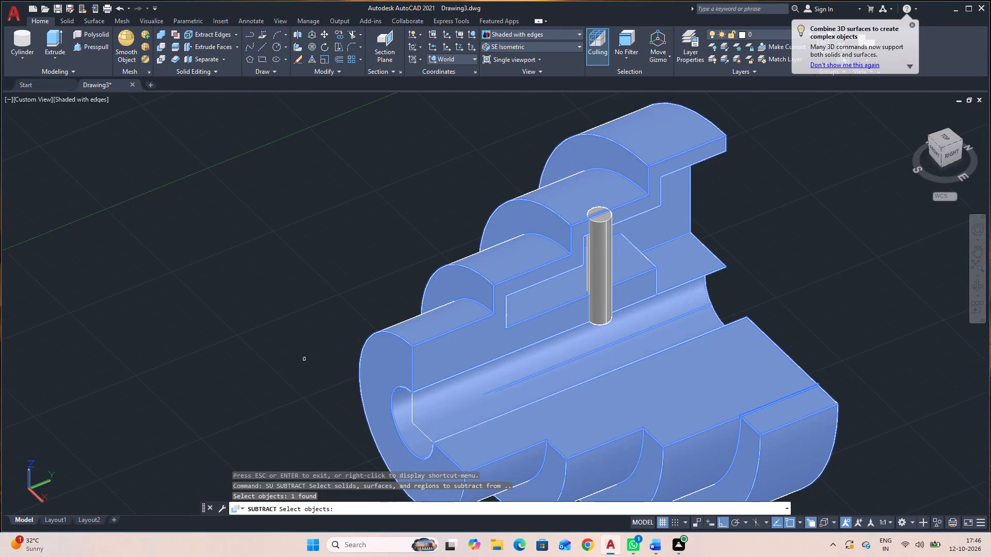
key(Return)
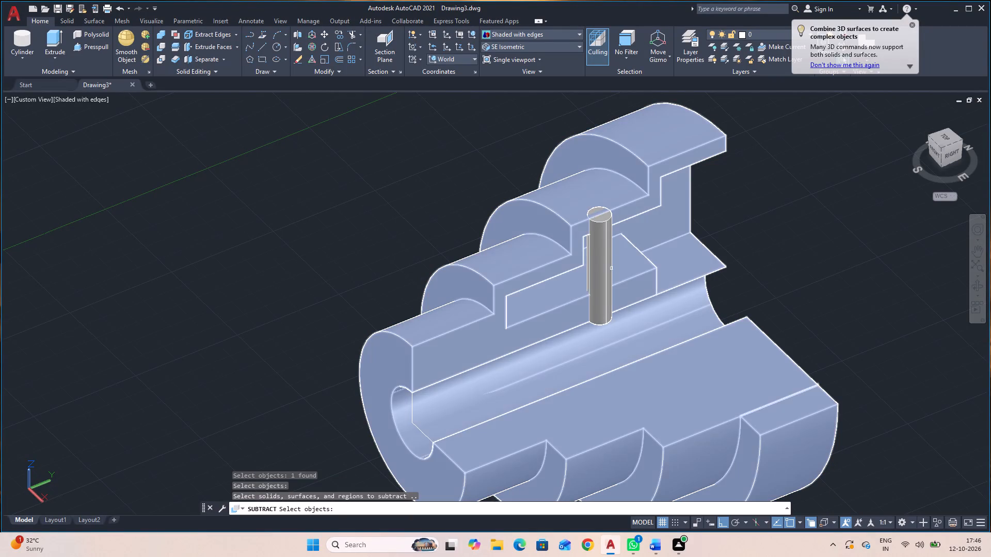
click(599, 272)
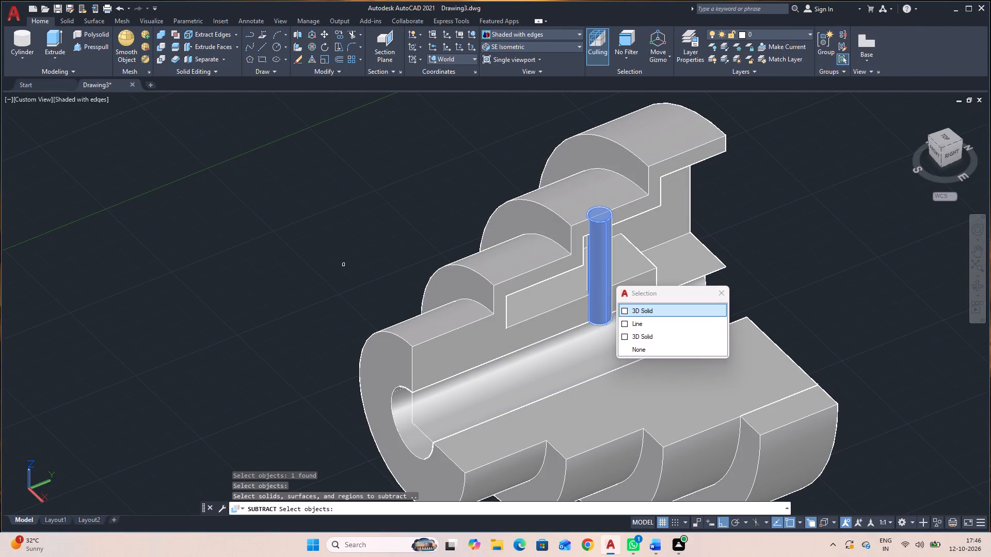
key(Return)
key(Return)
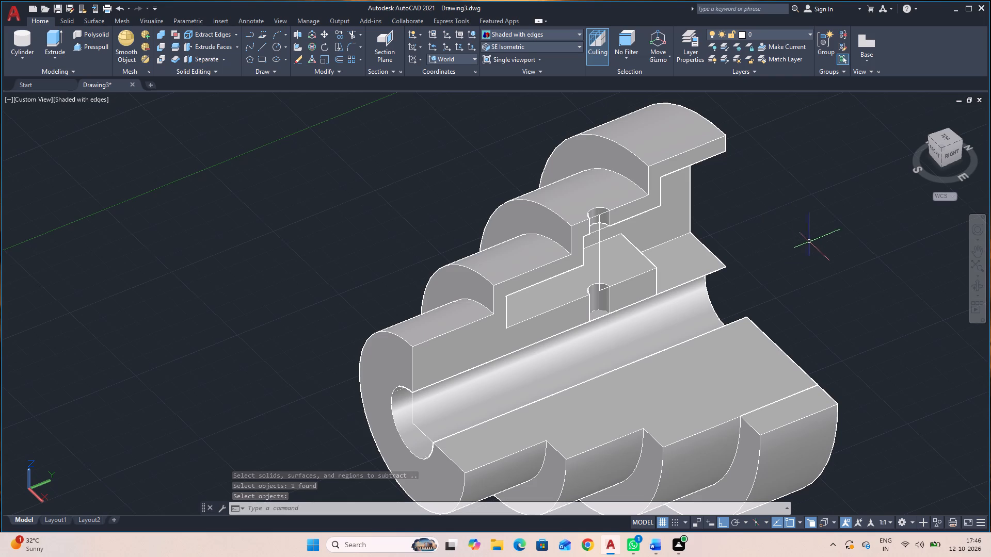
Press-pull the small leftover face at the bottom of the radial hole down into the central bore.
click(980, 285)
drag(928, 300, 929, 300)
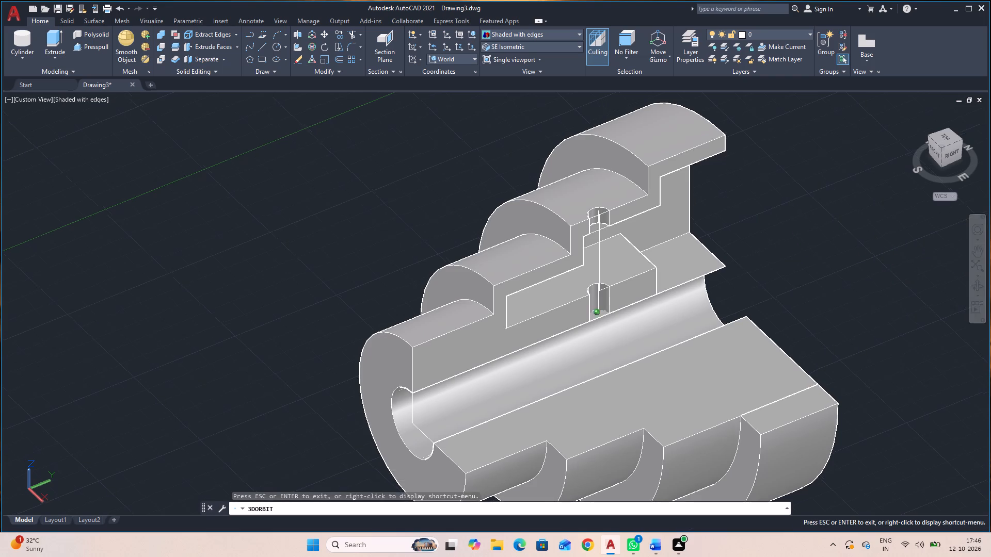
drag(929, 300, 796, 301)
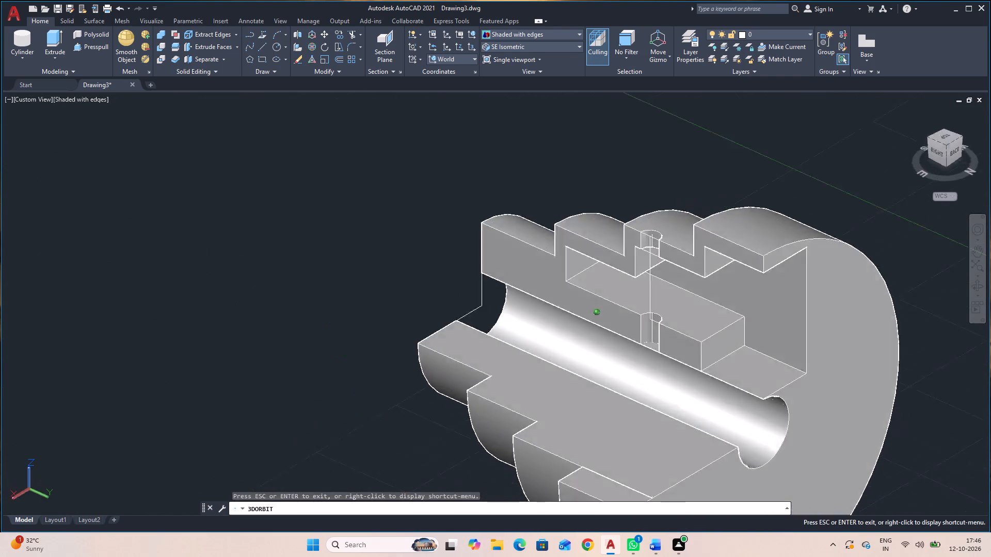
drag(796, 301, 855, 310)
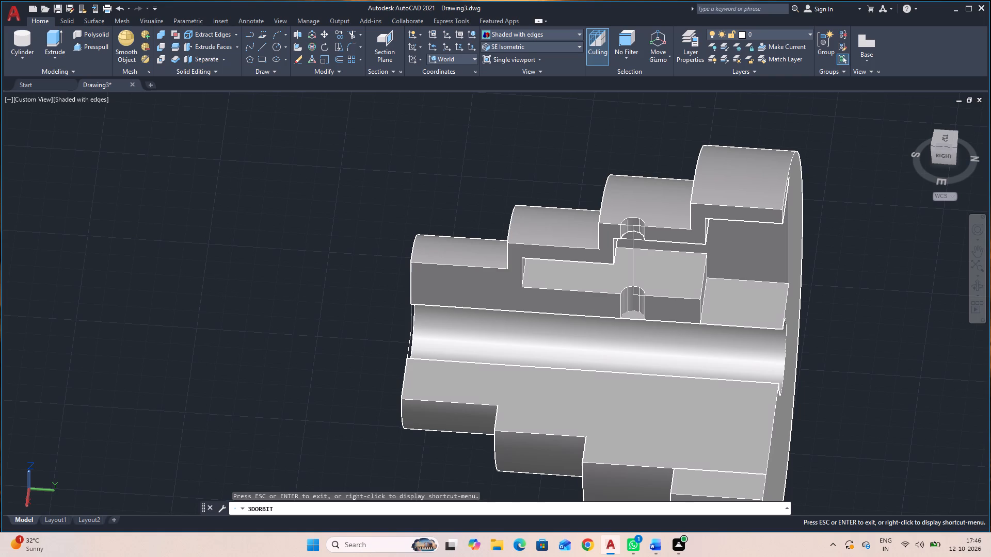
key(Escape)
click(85, 44)
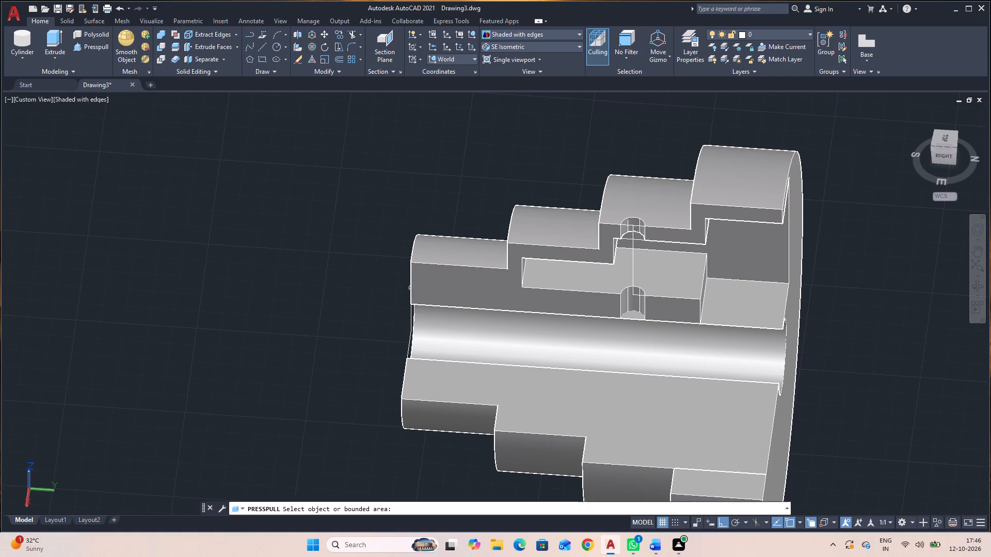
click(633, 315)
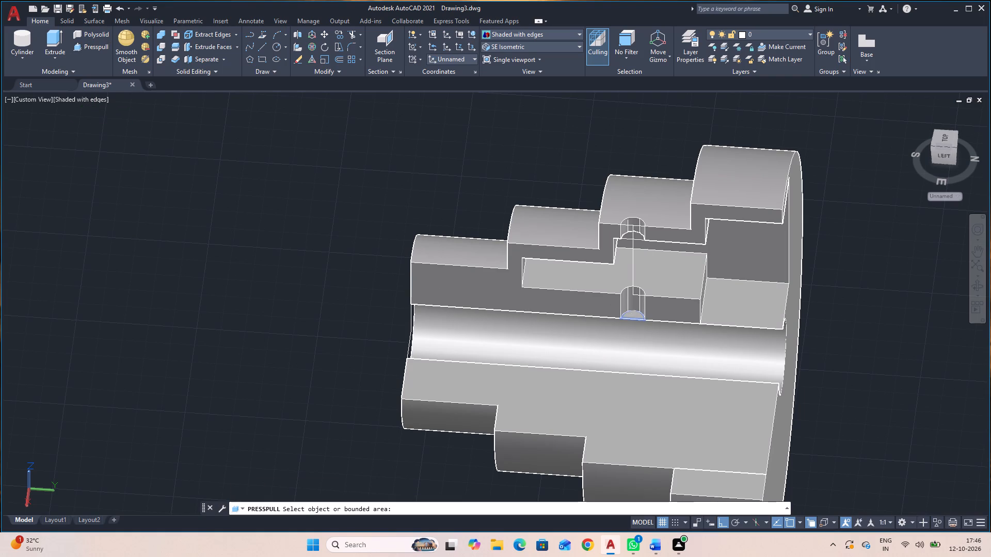
click(634, 328)
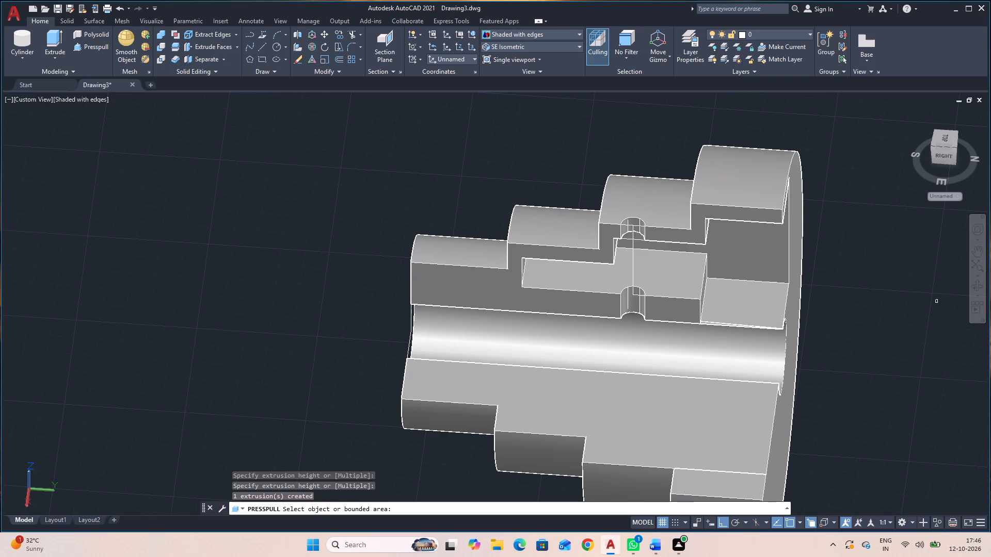
Examine the radial hole, stepped recess and horizontal section face from several angles.
click(977, 289)
drag(883, 433, 913, 345)
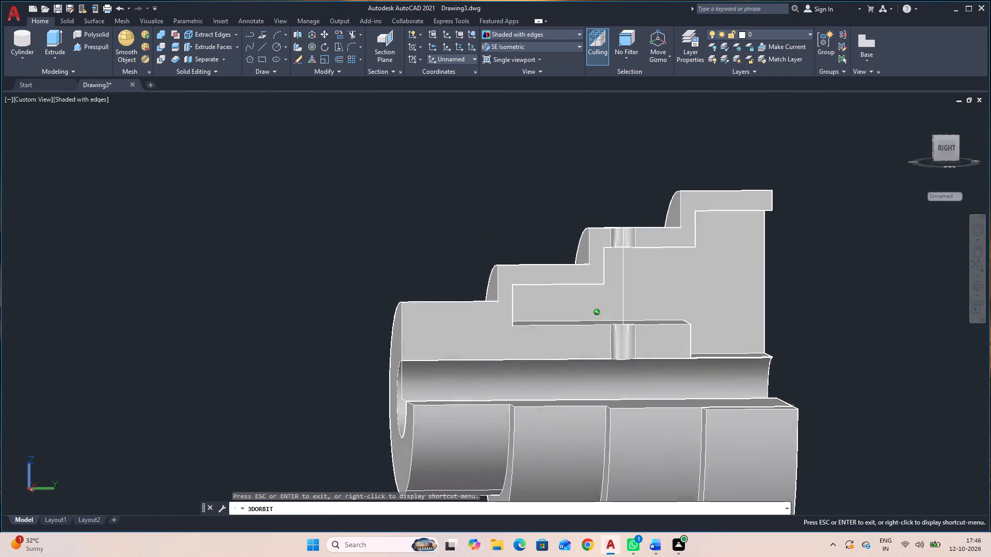
drag(913, 345, 953, 430)
drag(910, 411, 922, 378)
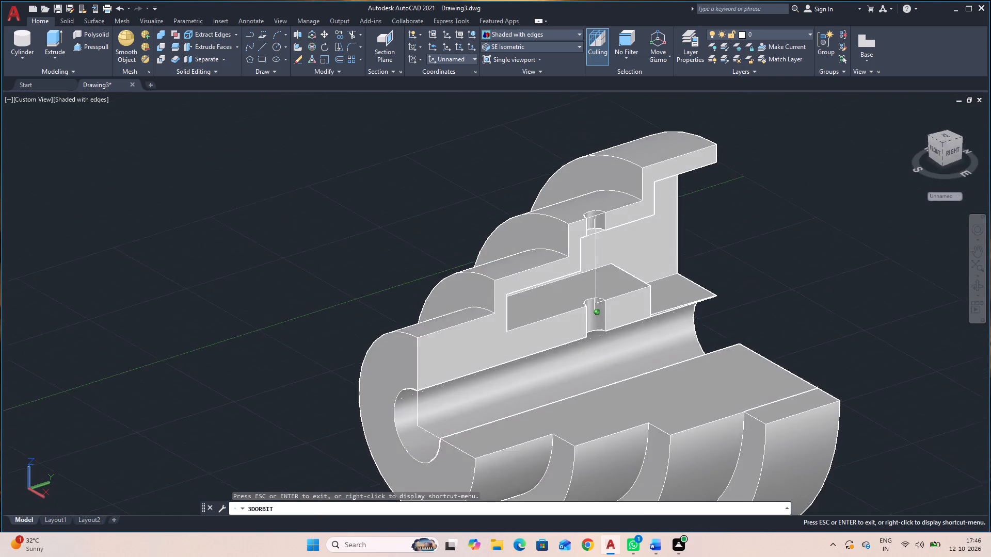
drag(922, 378, 942, 399)
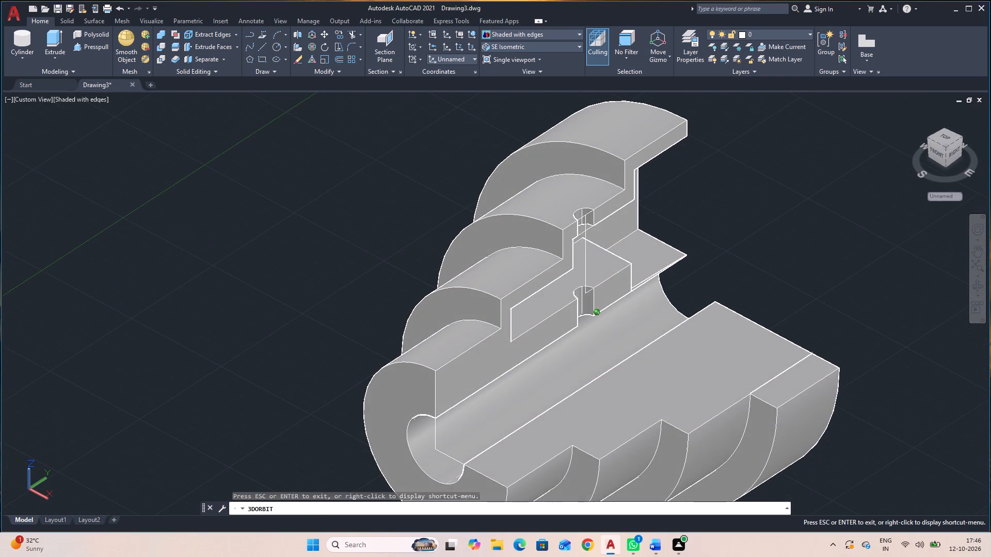
drag(942, 399, 878, 439)
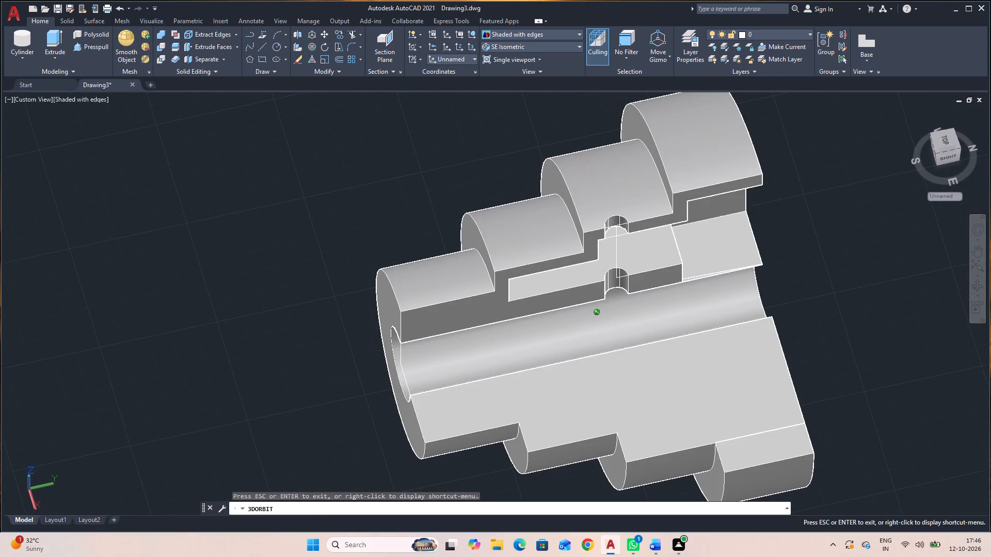
drag(878, 439, 761, 441)
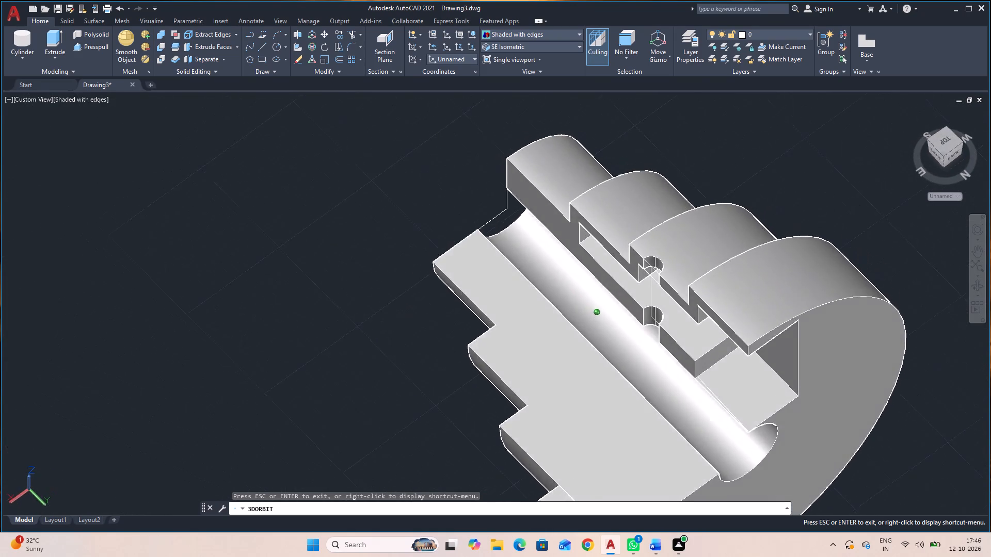
drag(761, 441, 946, 430)
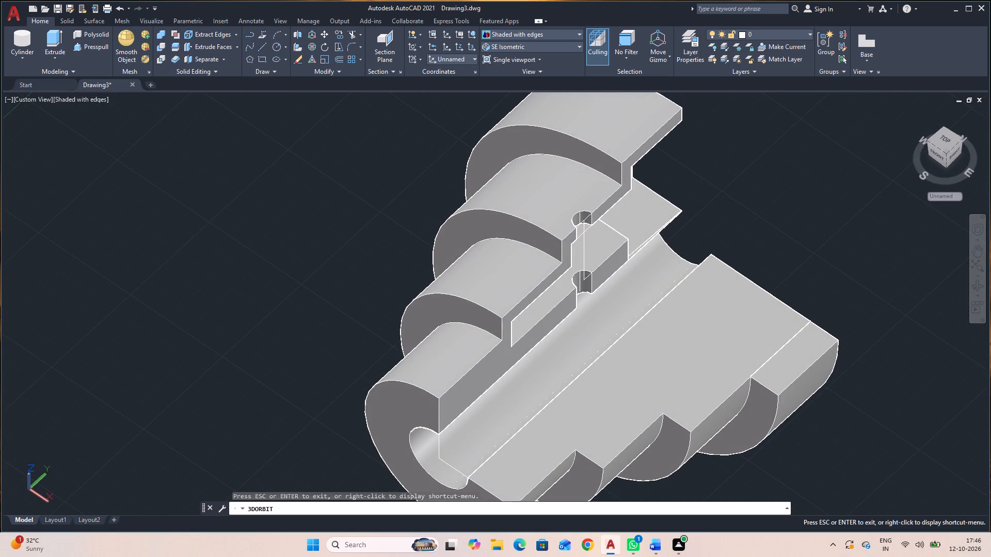
drag(905, 431, 919, 411)
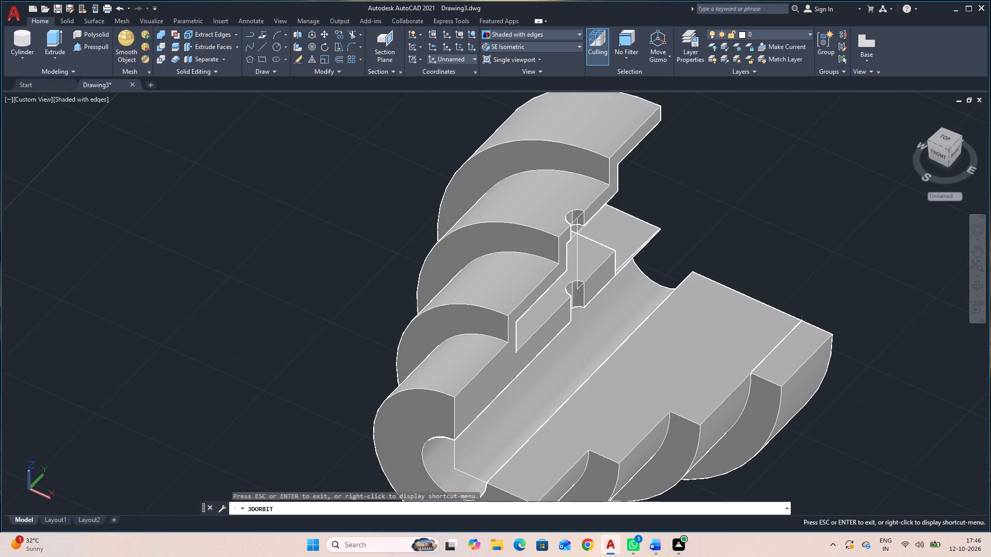
key(Escape)
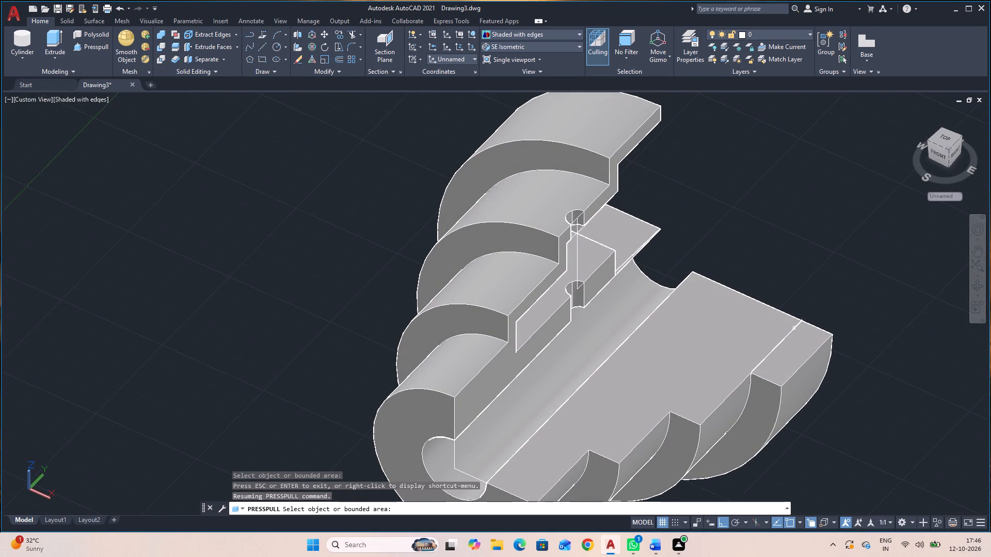
scroll(794, 329, up, 3)
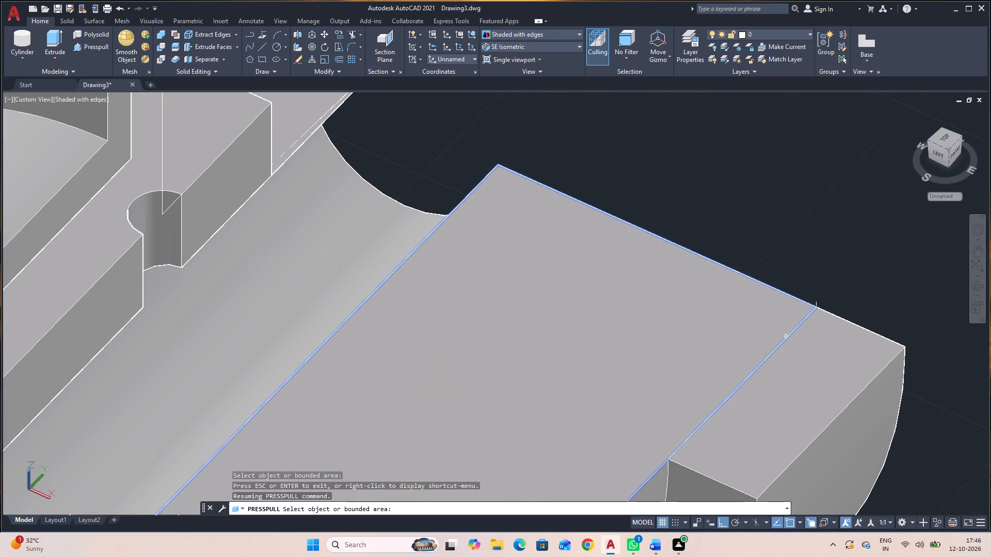
scroll(786, 337, down, 3)
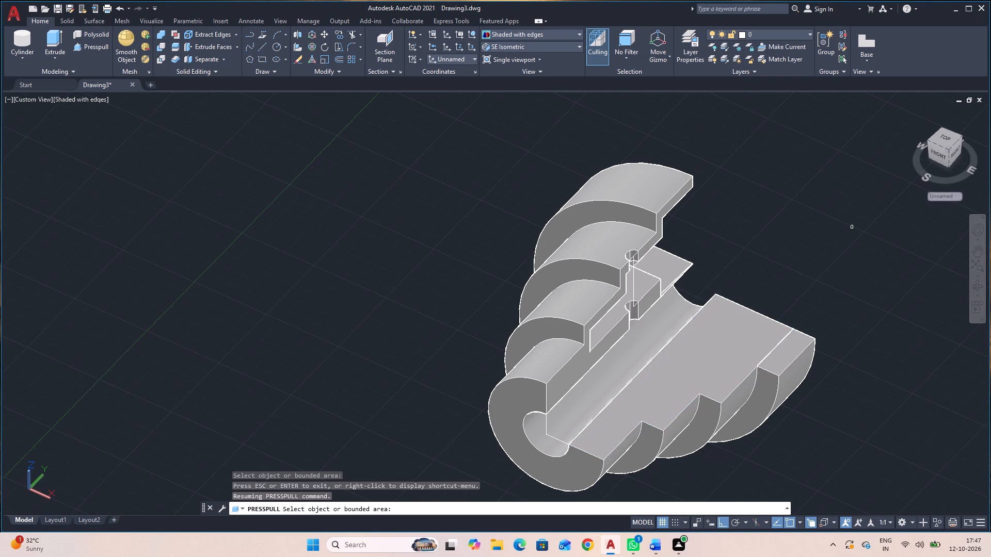
key(Escape)
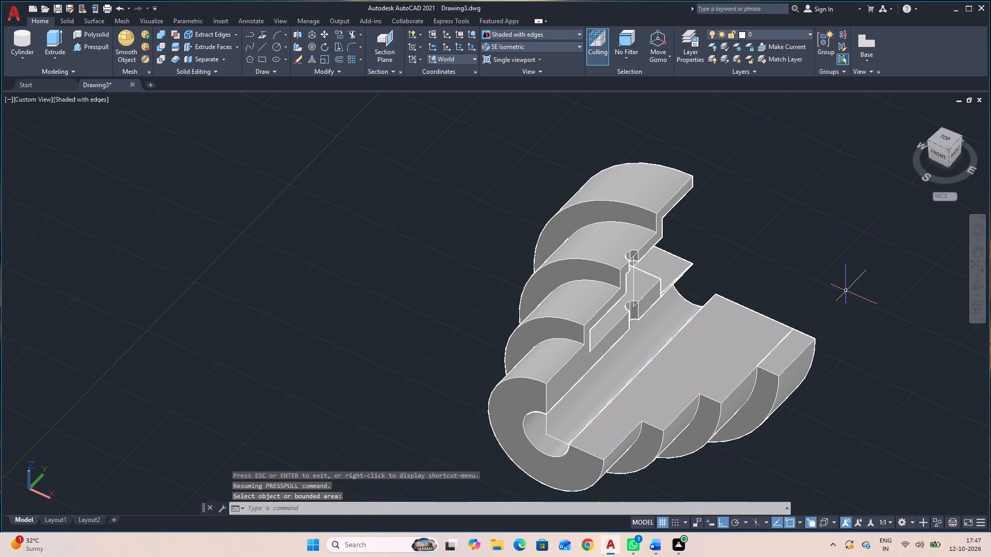
Start a stepped line profile on the horizontal section face from its outer rear corner: 8 inward, 32 forward, 15 inward, 38 forward.
text(L)
key(space)
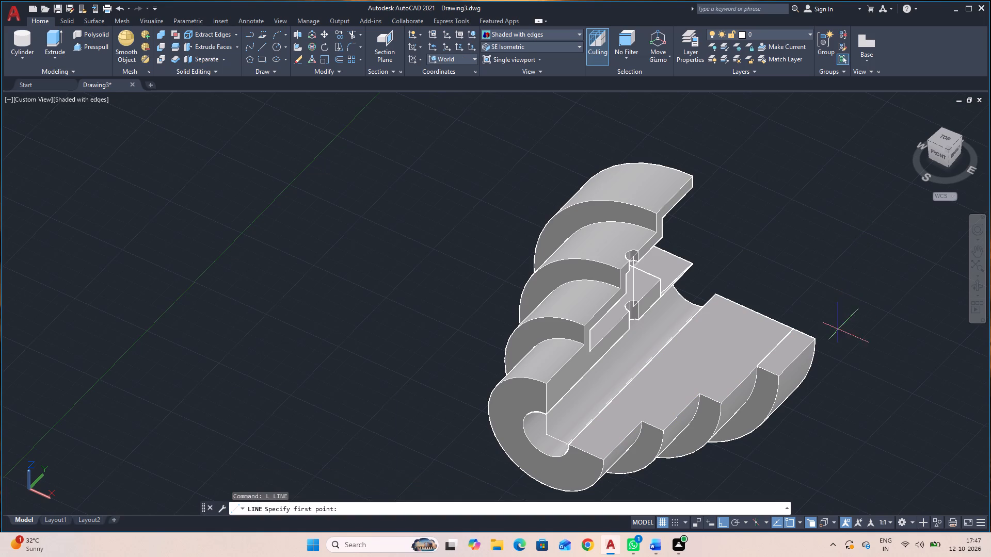
click(815, 339)
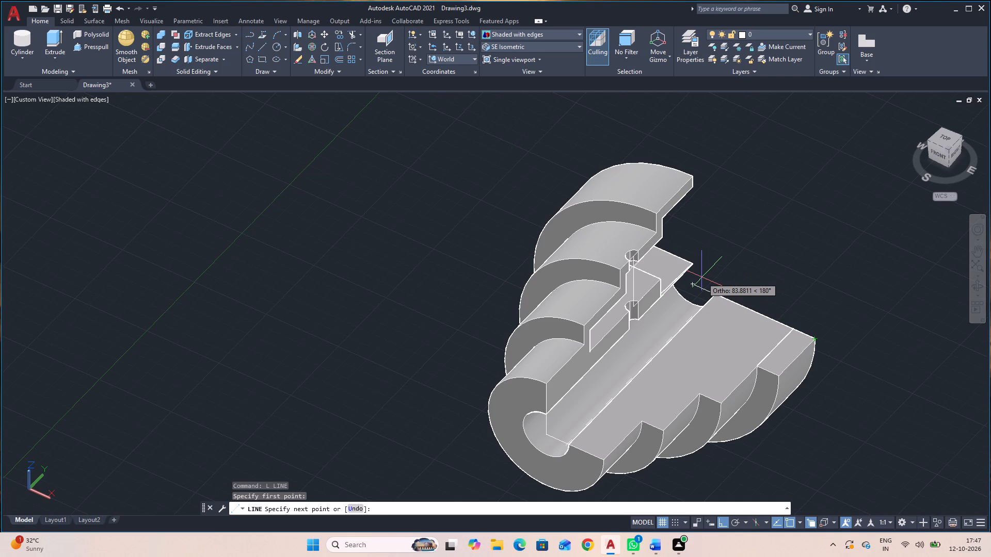
key(8)
key(Return)
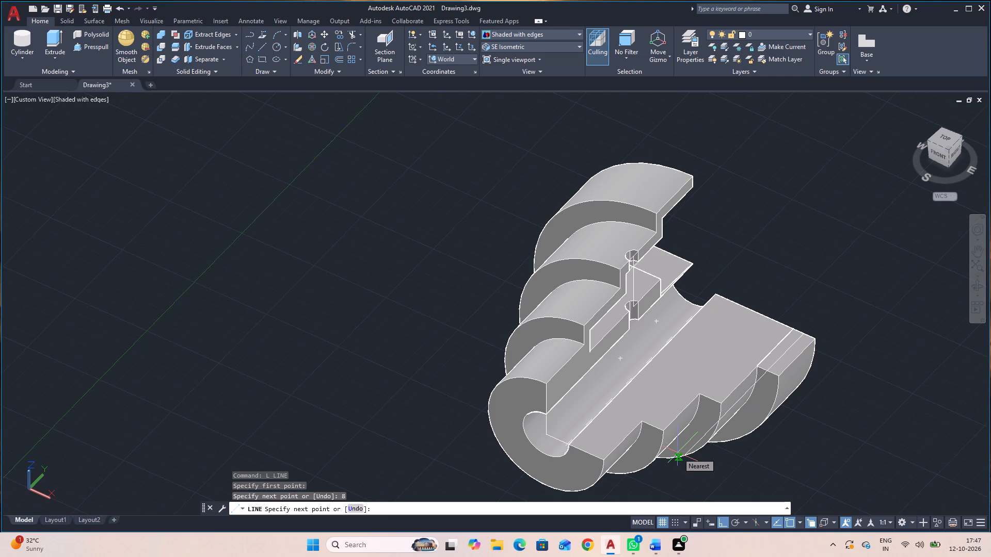
key(3)
key(2)
key(Return)
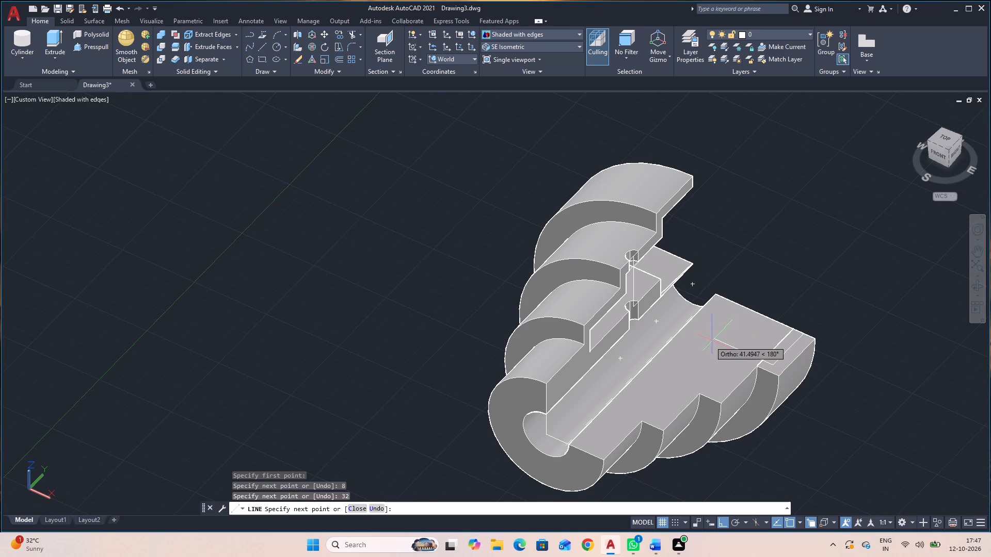
text(15)
key(Return)
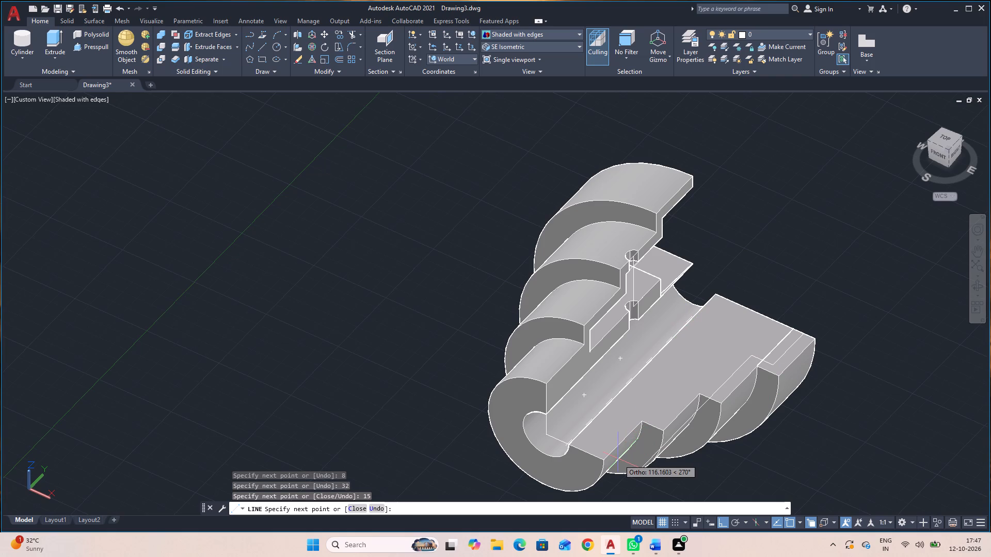
text(38)
key(Return)
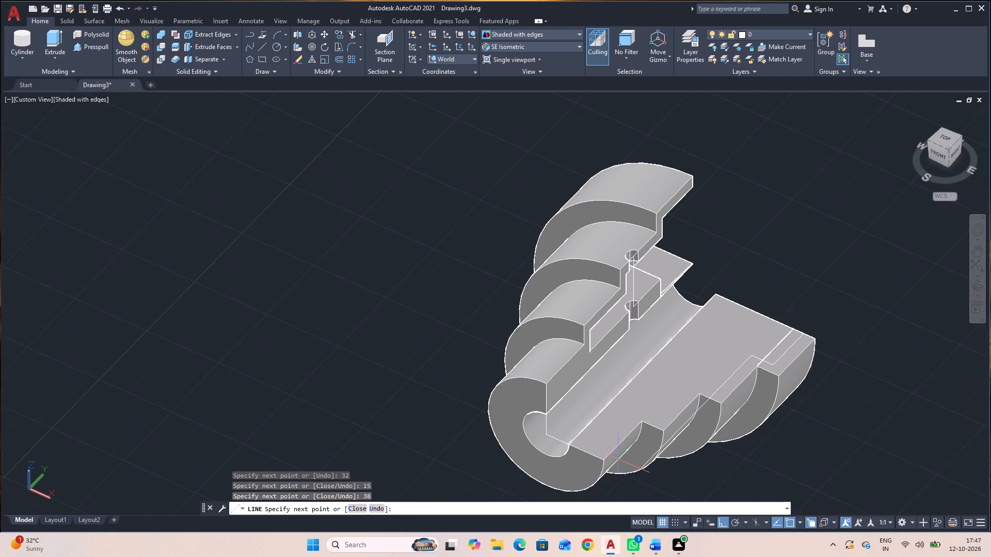
Continue the stepped profile 15 inward, 38 forward and 15 inward, and run its last line back to the section face's rear edge.
text(15)
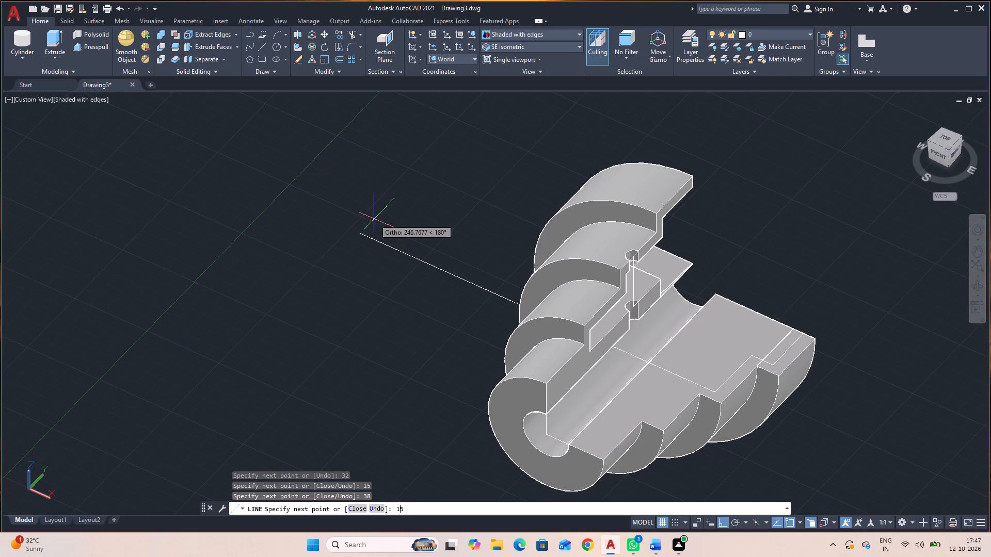
key(Return)
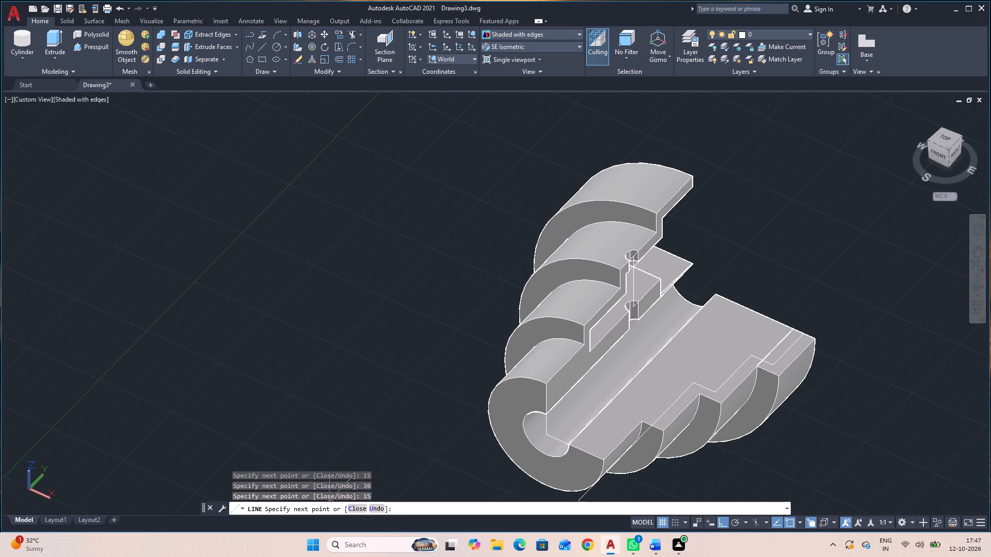
text(38)
key(Return)
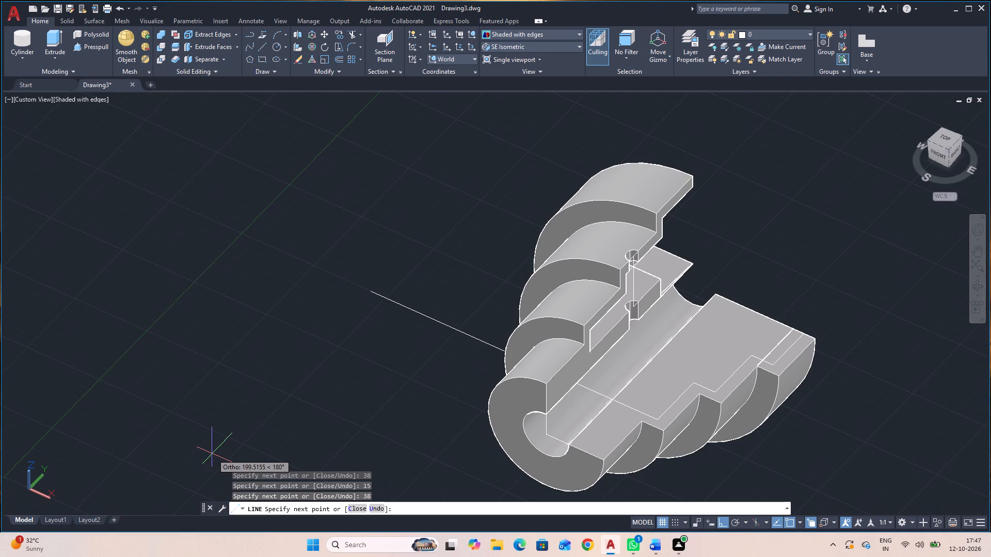
text(15)
key(Return)
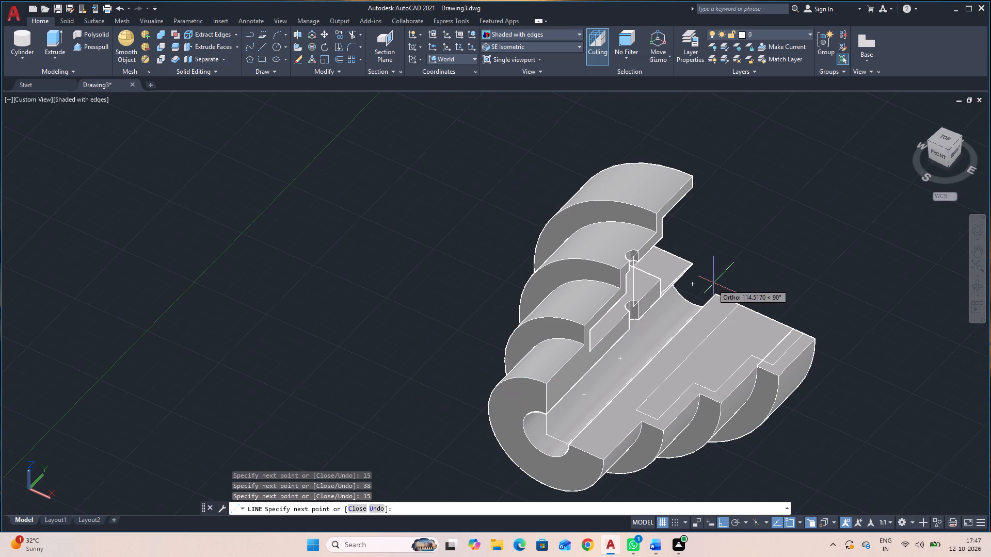
click(740, 307)
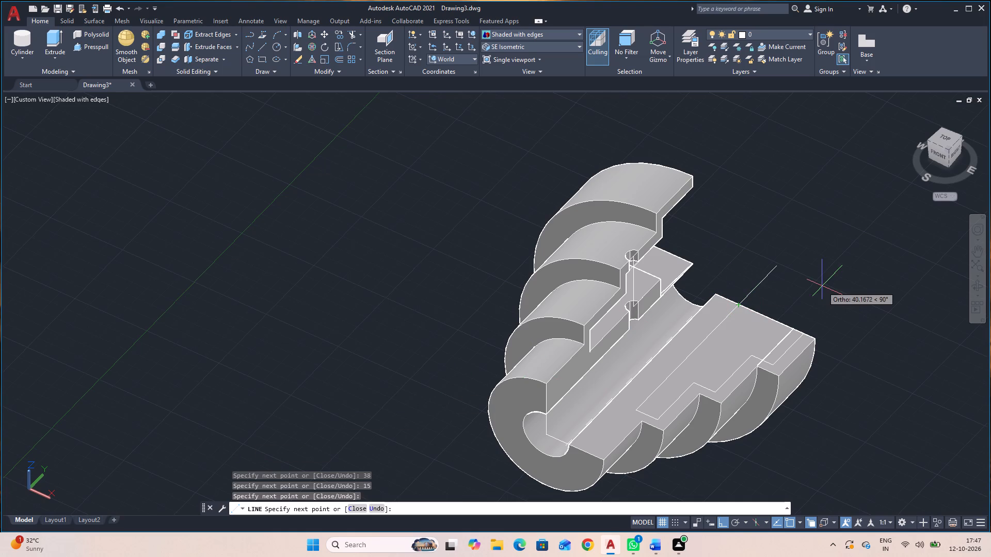
key(Escape)
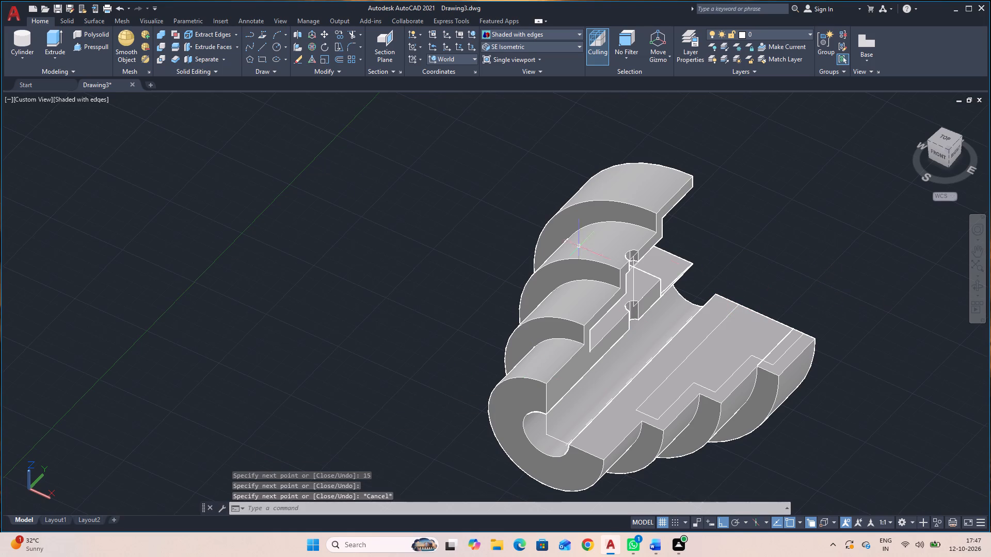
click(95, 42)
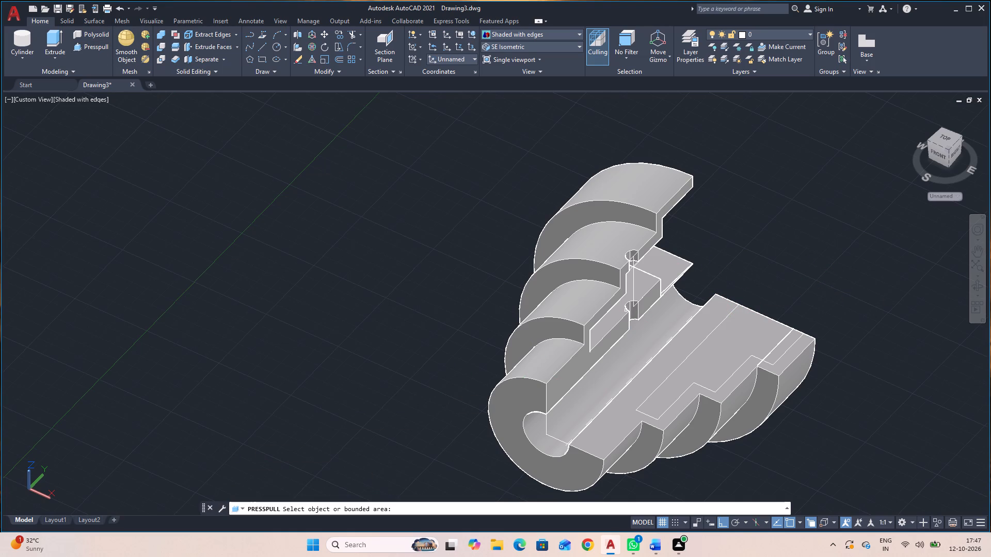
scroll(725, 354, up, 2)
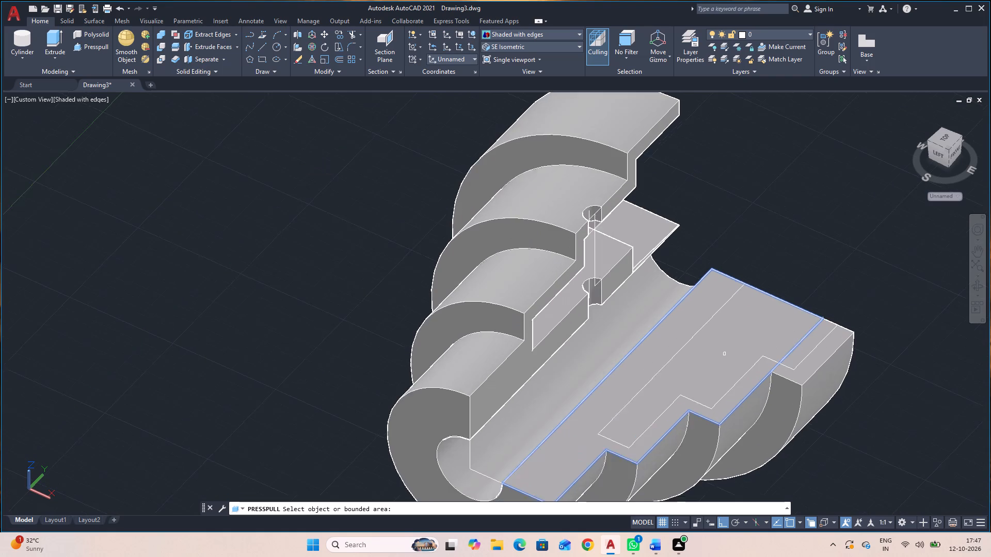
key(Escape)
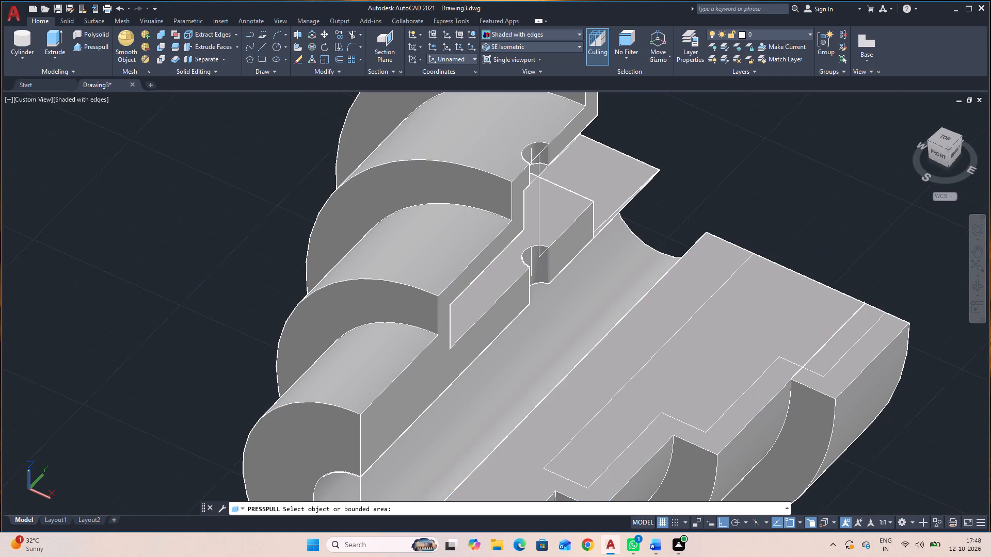
Close the stepped profile with a line along the section face's rear edge between its two open ends.
text(L)
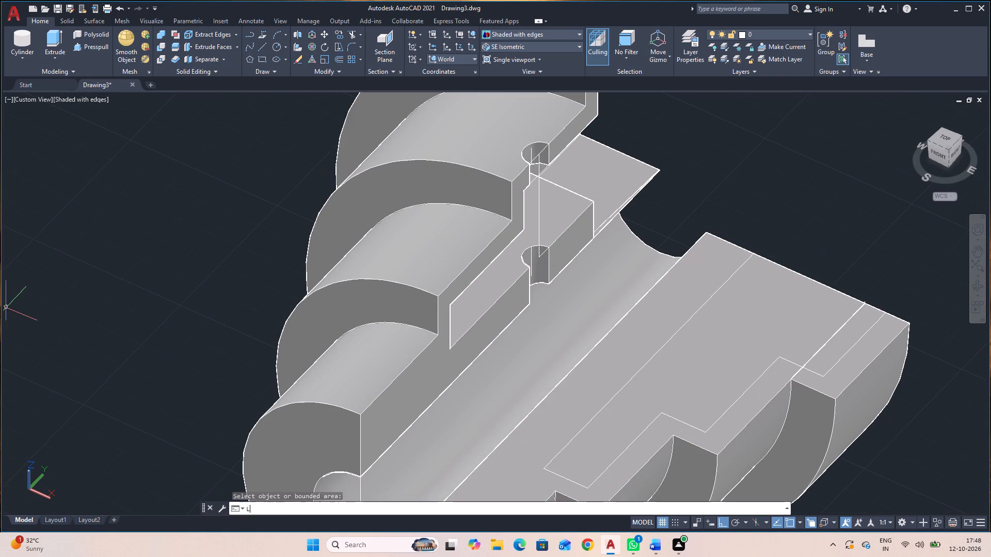
key(space)
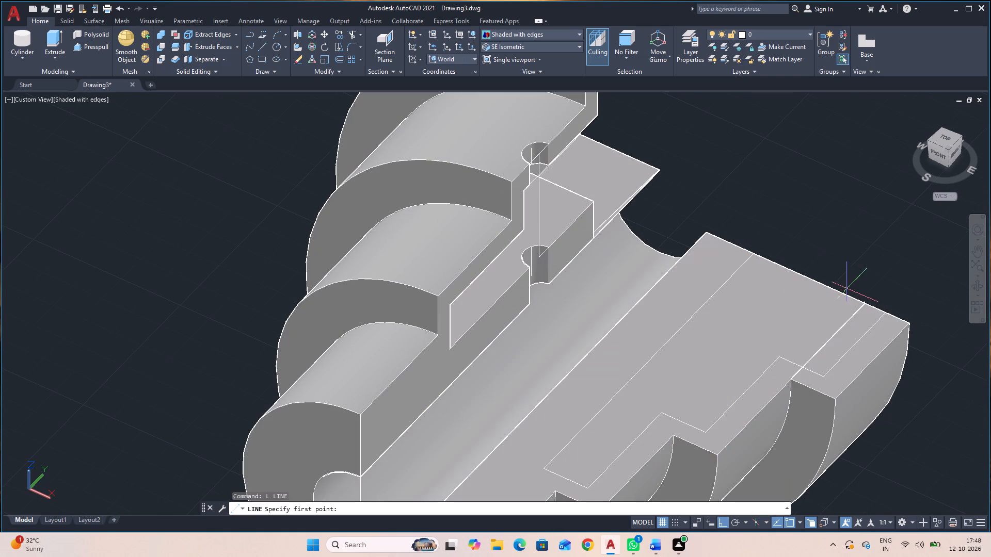
click(756, 254)
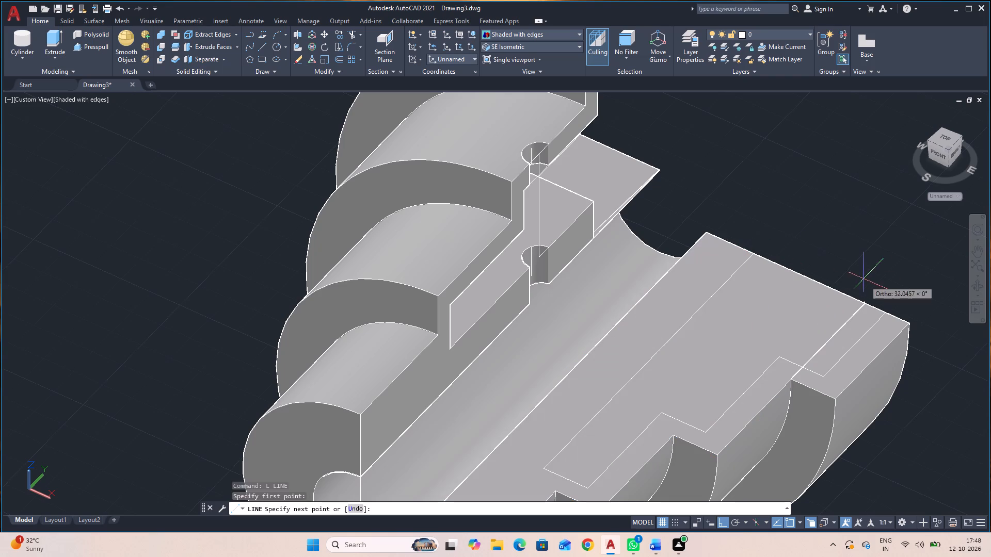
click(887, 312)
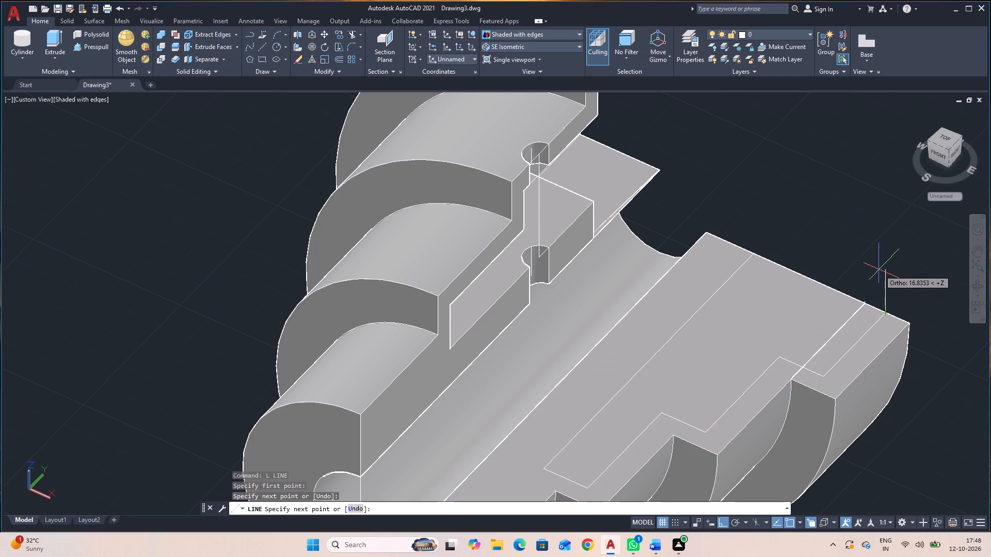
key(Escape)
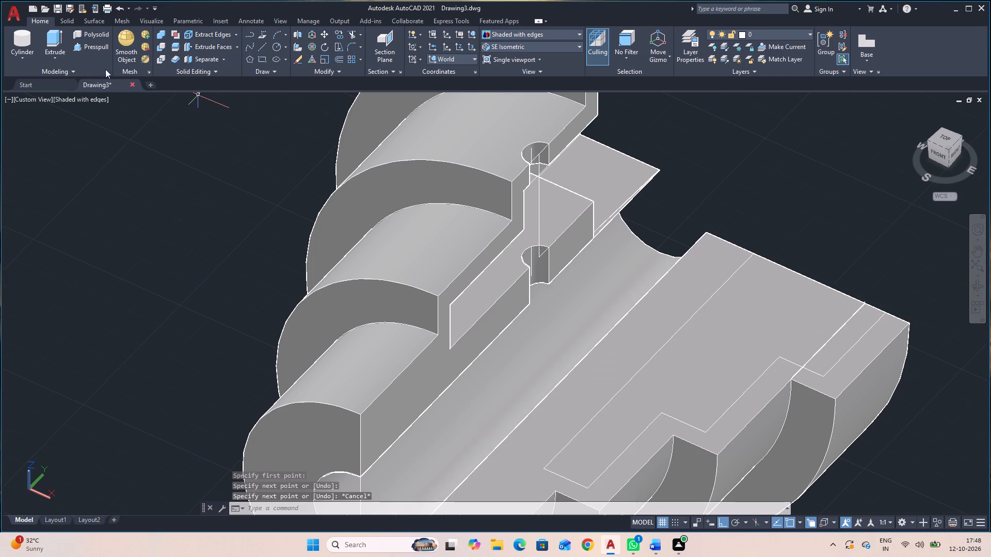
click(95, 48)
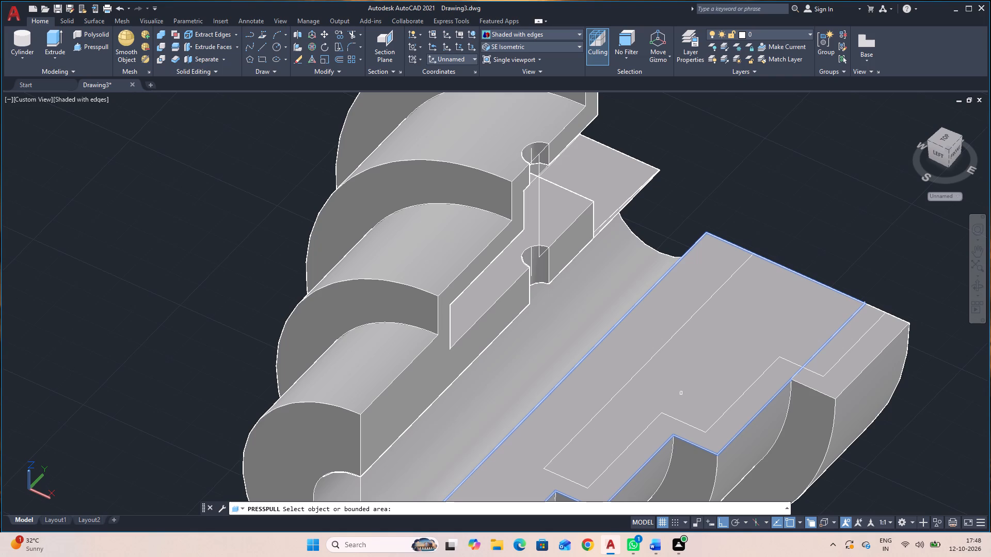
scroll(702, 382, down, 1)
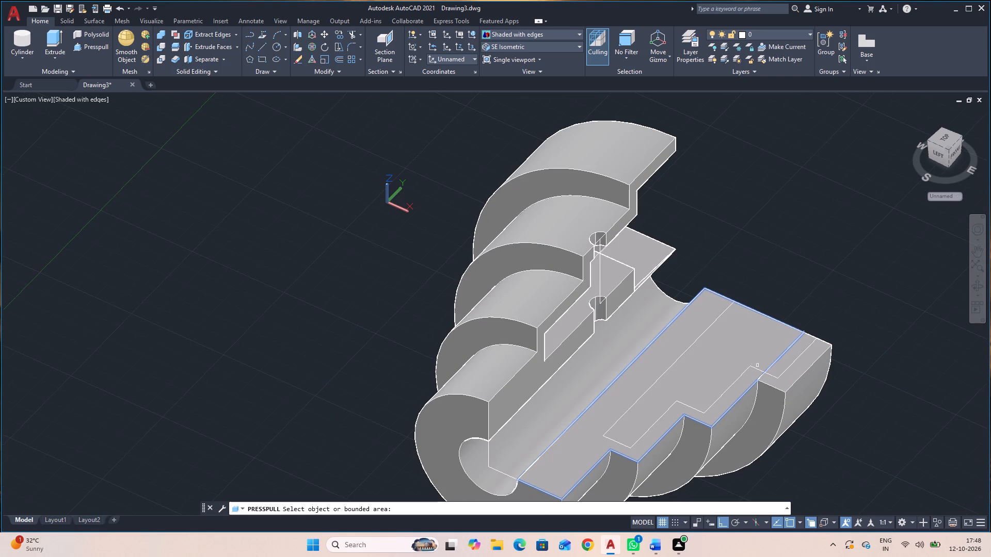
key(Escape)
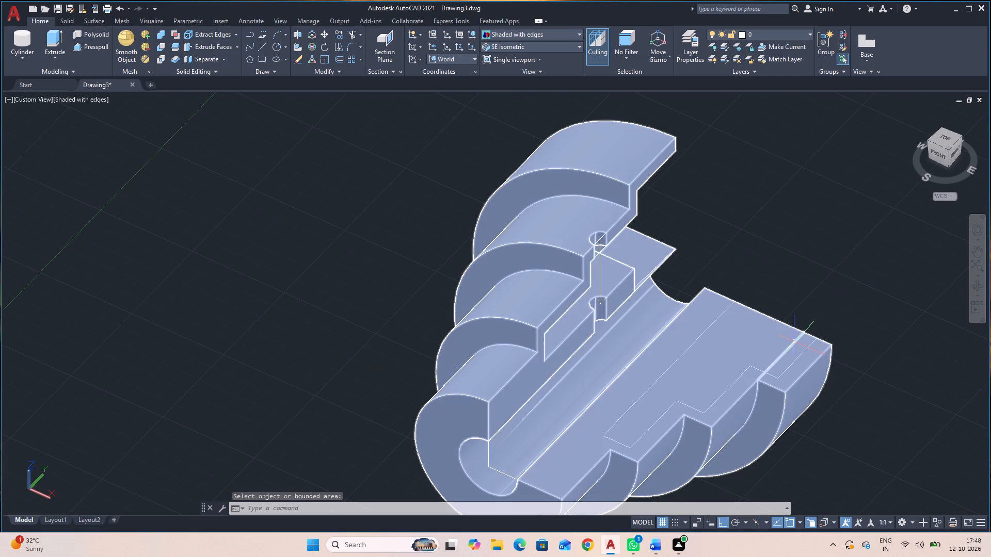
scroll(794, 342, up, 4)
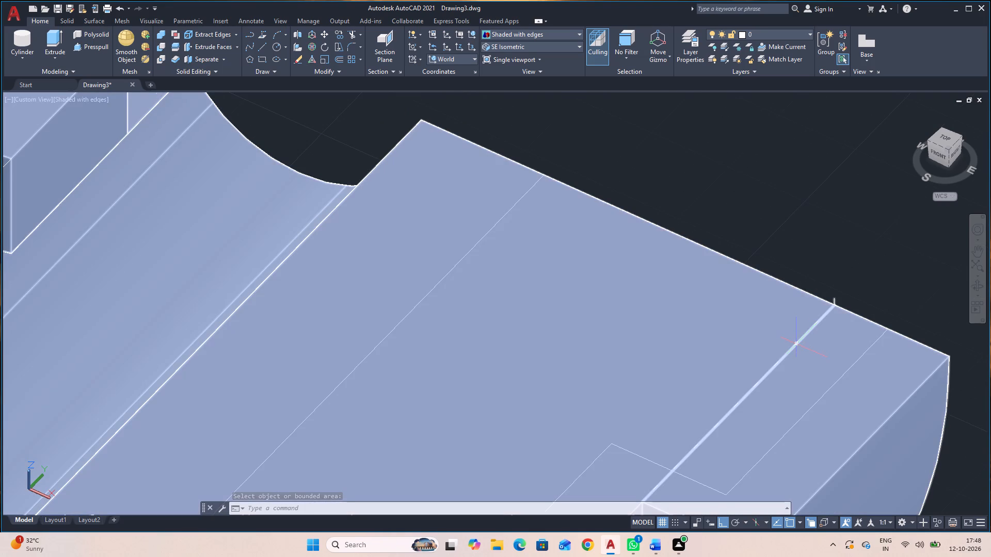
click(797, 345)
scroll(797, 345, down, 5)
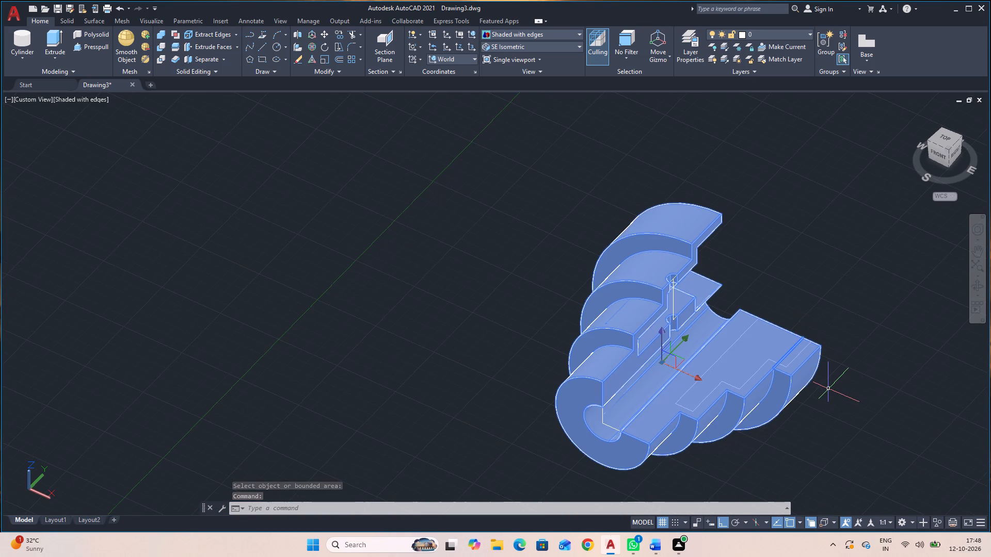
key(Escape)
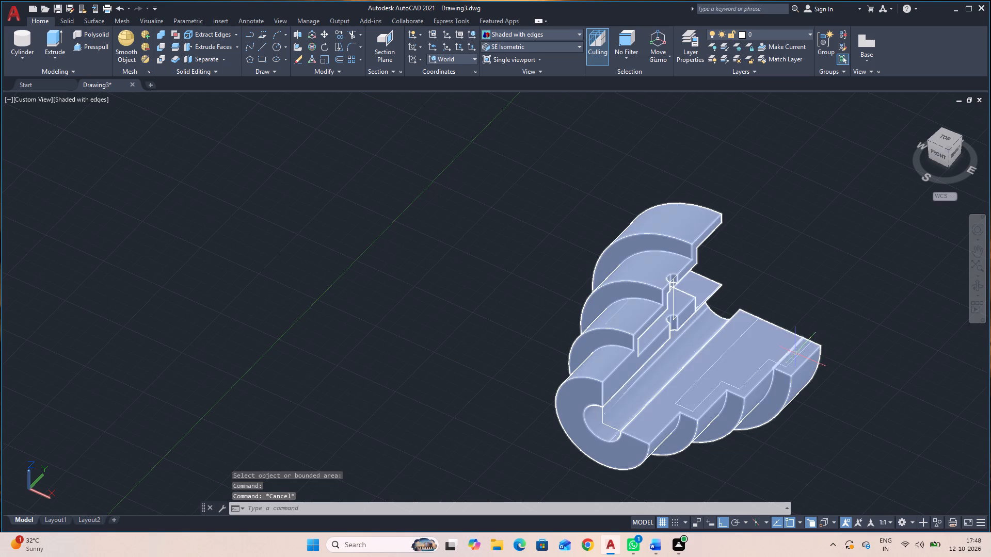
Join the eight lines of the stepped profile on the horizontal section face into one closed polyline.
click(743, 333)
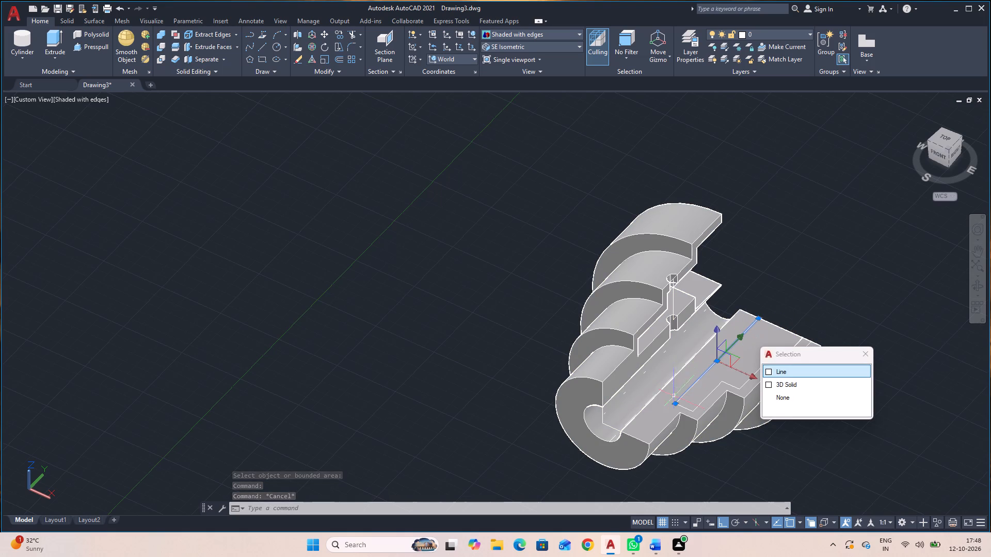
click(692, 409)
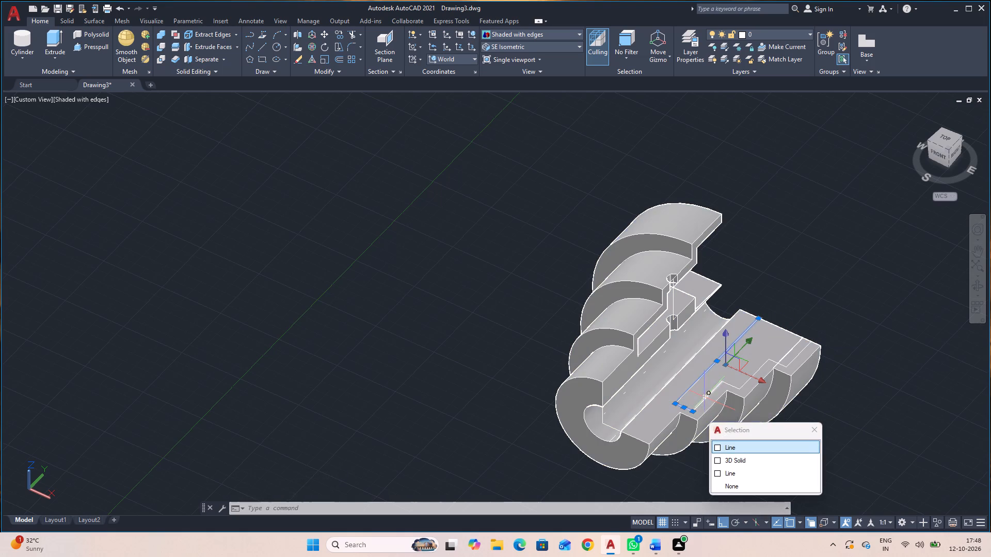
click(705, 397)
click(736, 386)
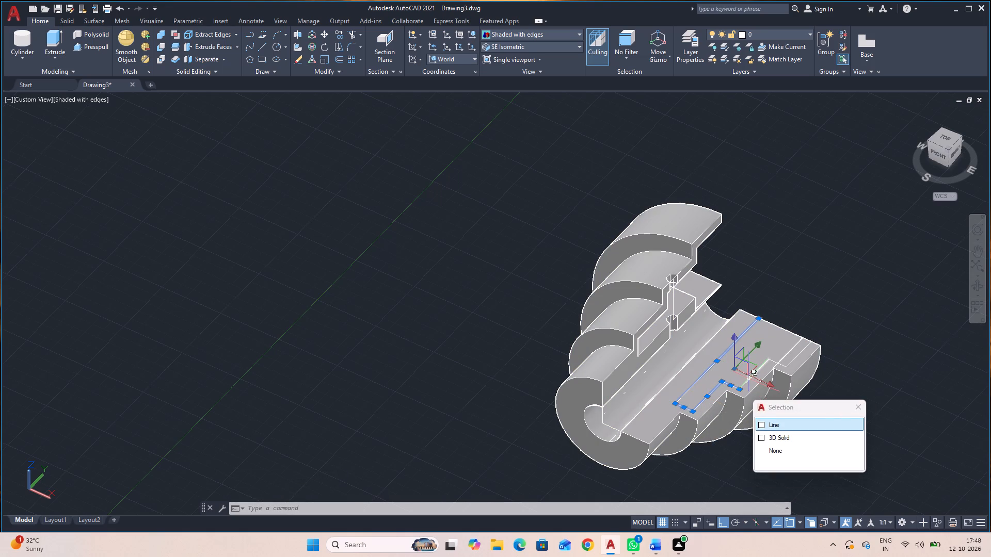
click(749, 379)
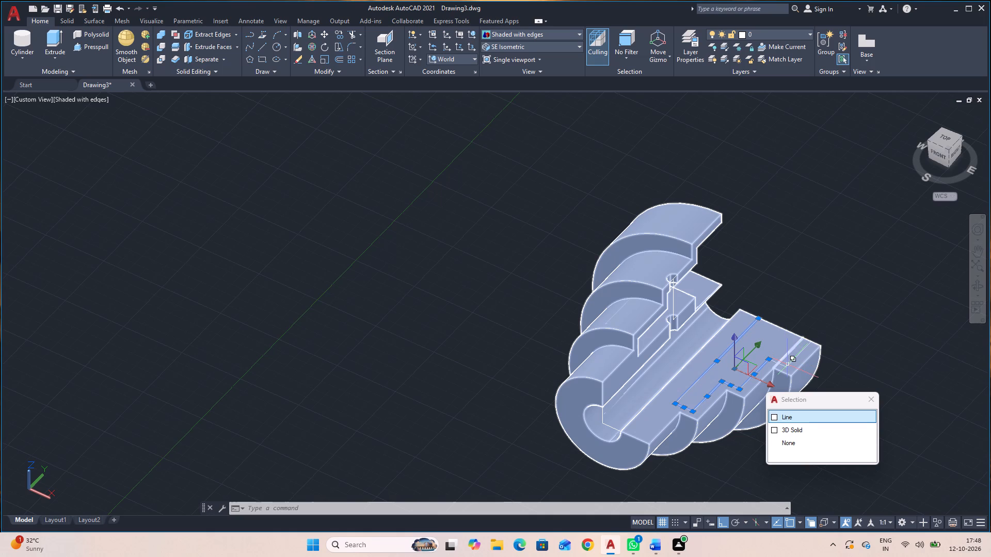
click(795, 362)
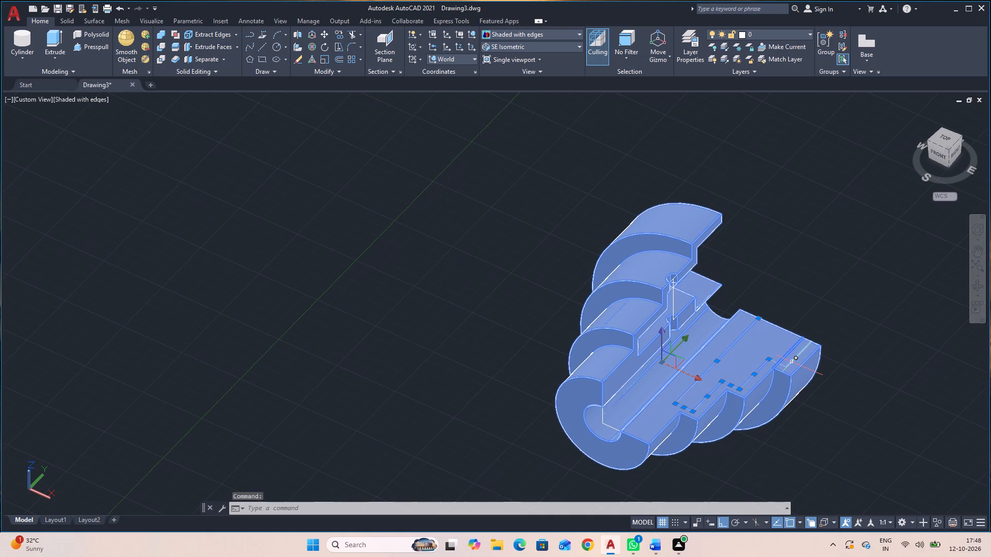
shift+click(794, 362)
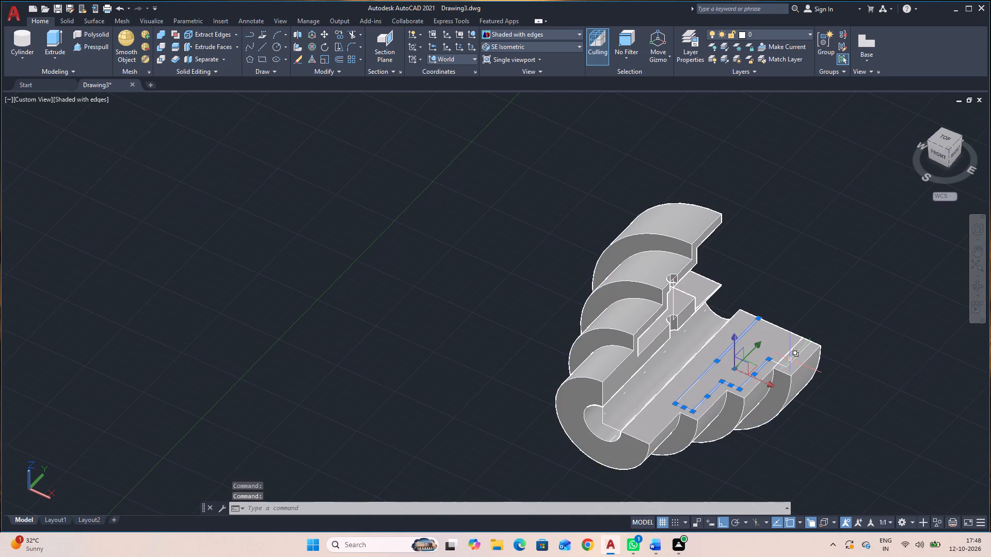
click(792, 362)
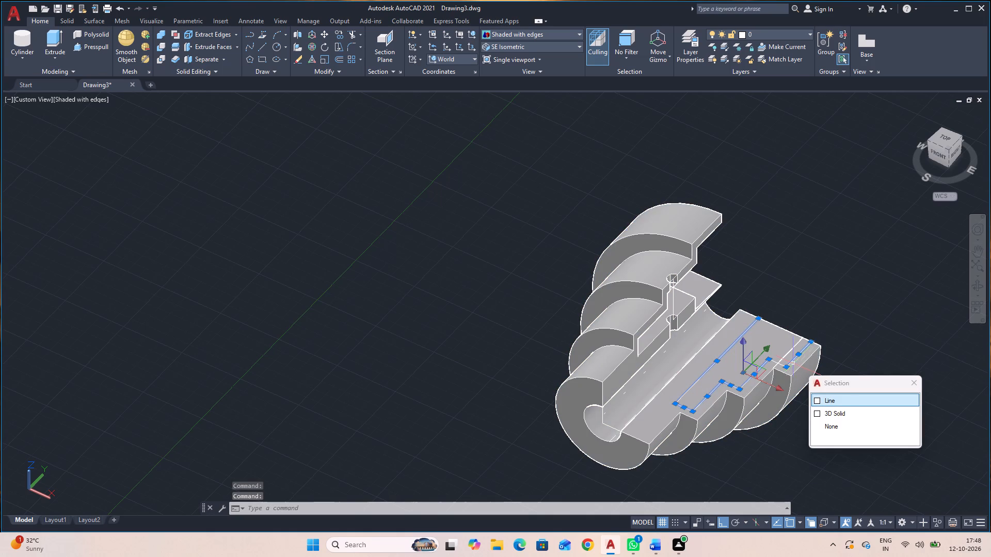
click(779, 364)
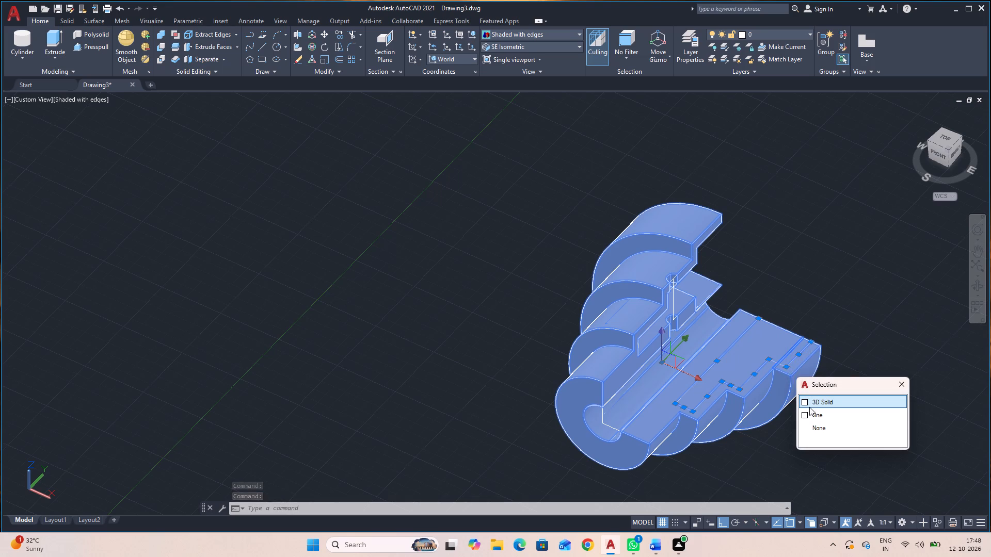
click(808, 413)
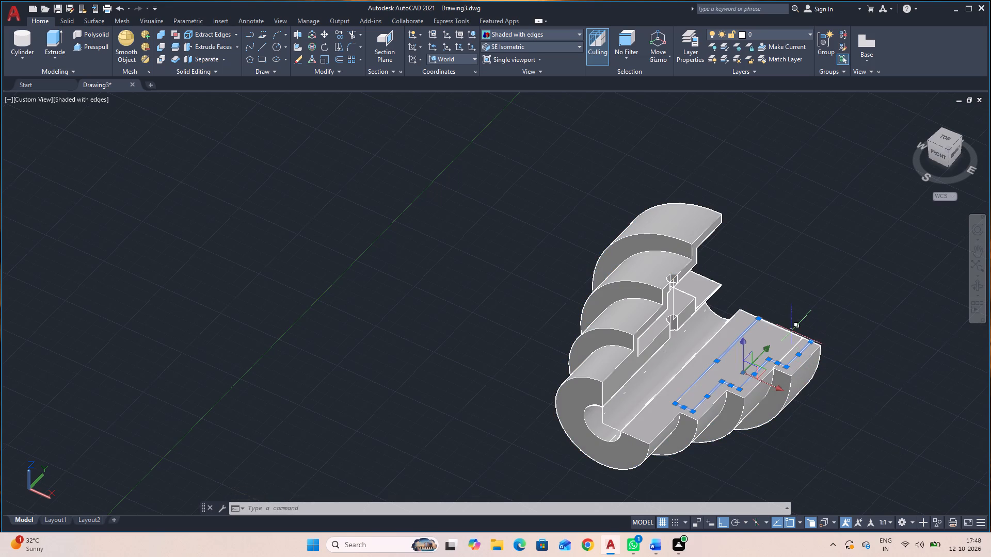
click(791, 331)
key(j)
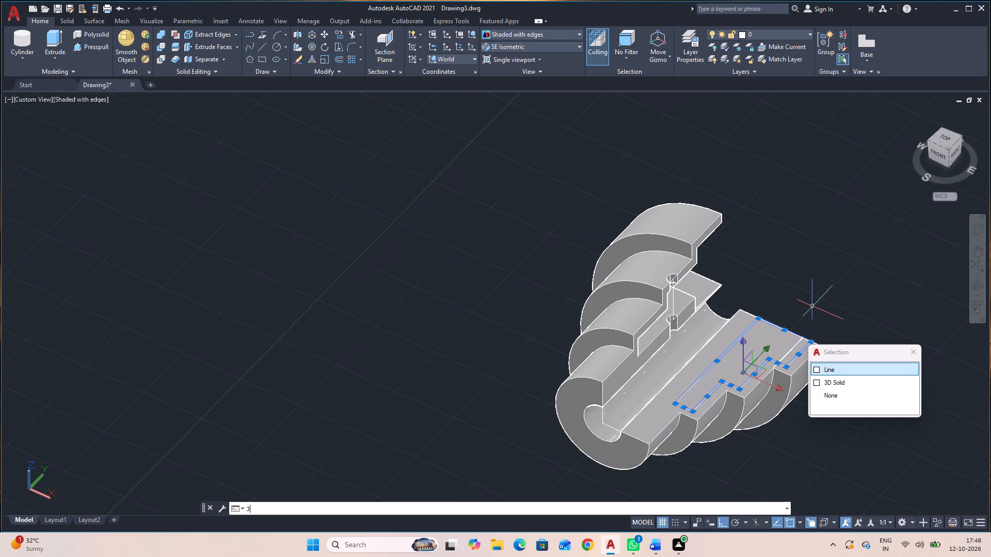
key(Return)
key(Return)
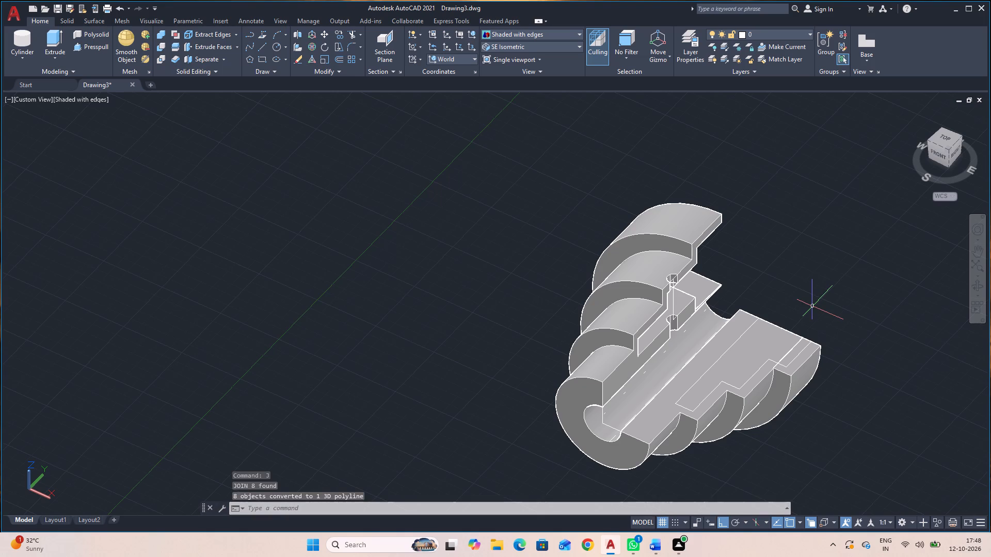
Presspull the closed stepped profile downward into the solid to cut a stepped recess in the horizontal section face.
click(84, 46)
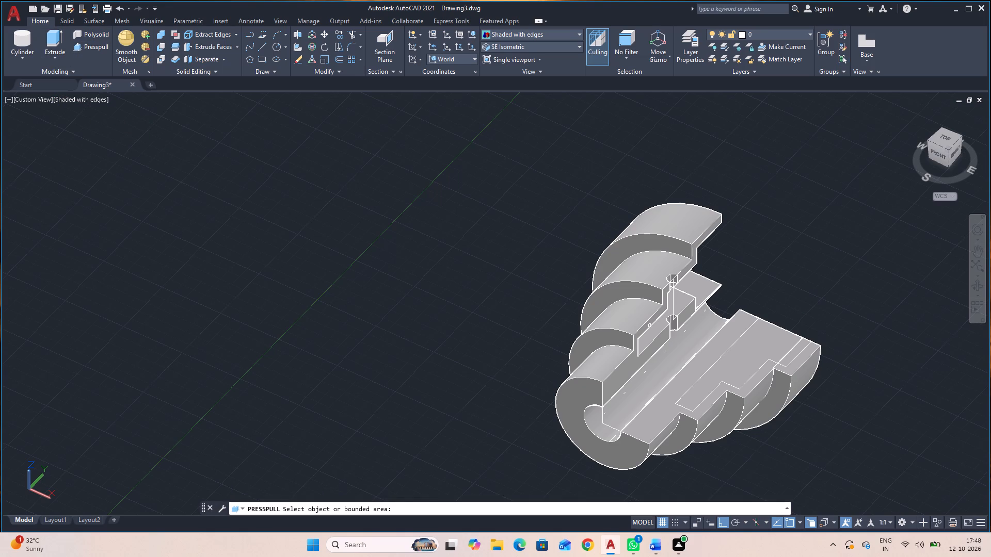
click(759, 350)
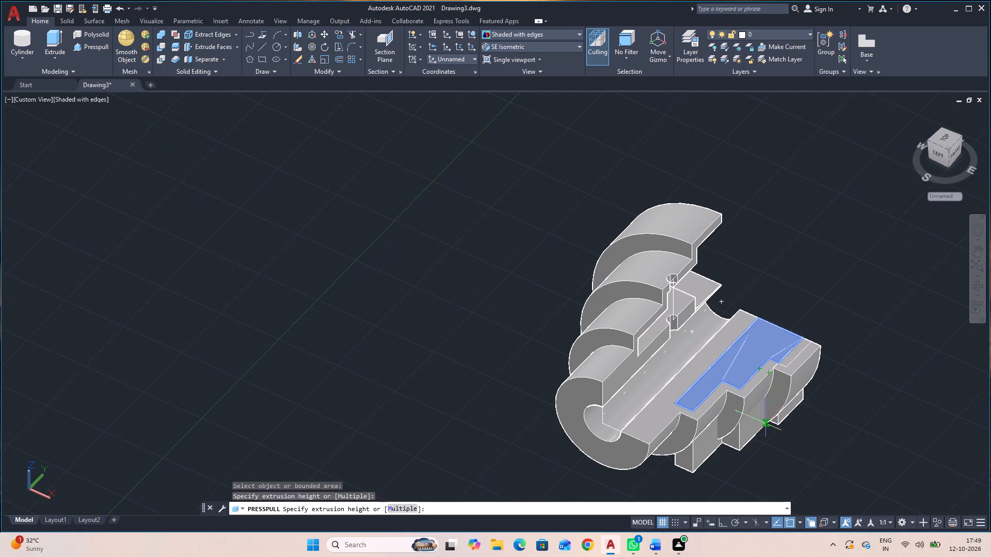
click(980, 287)
drag(886, 420, 685, 345)
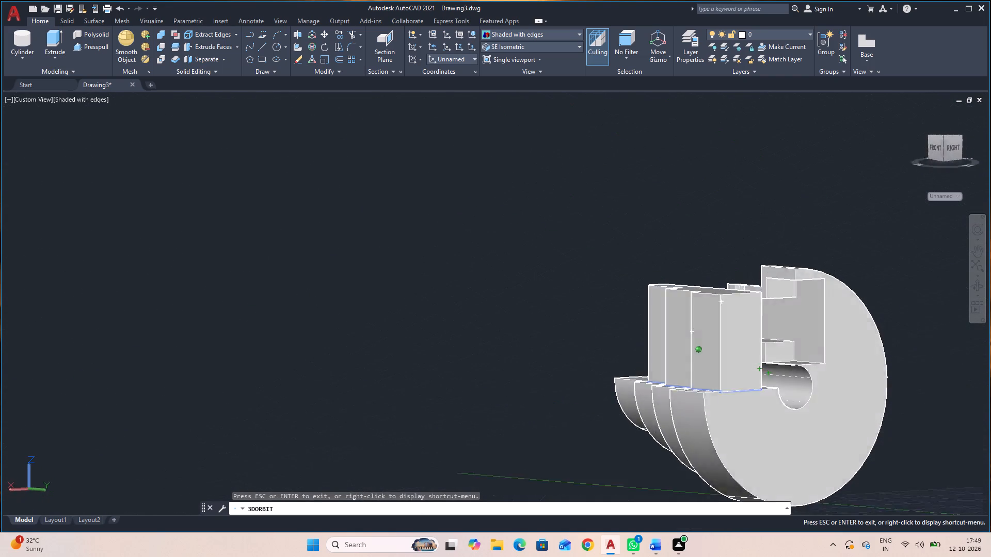
drag(685, 345, 690, 321)
key(Escape)
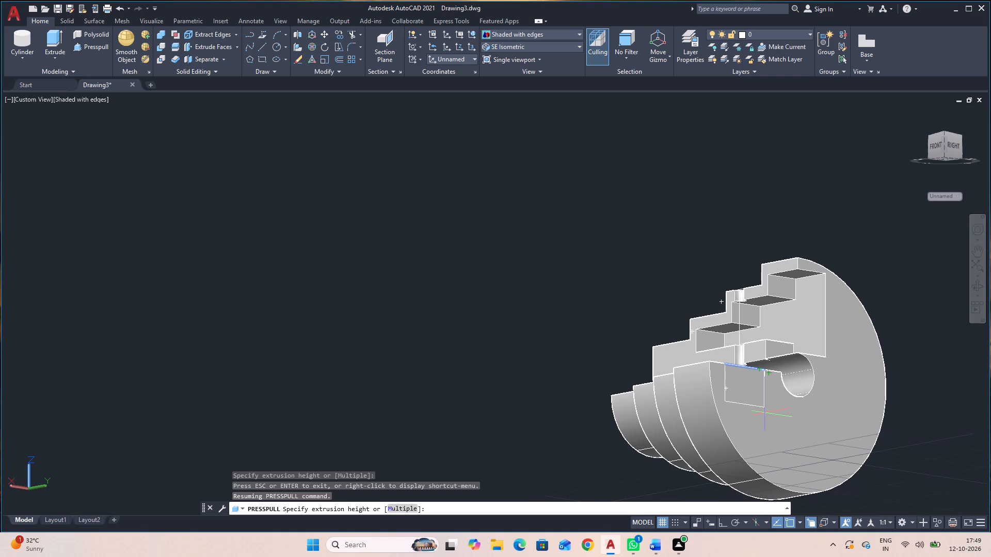
click(765, 413)
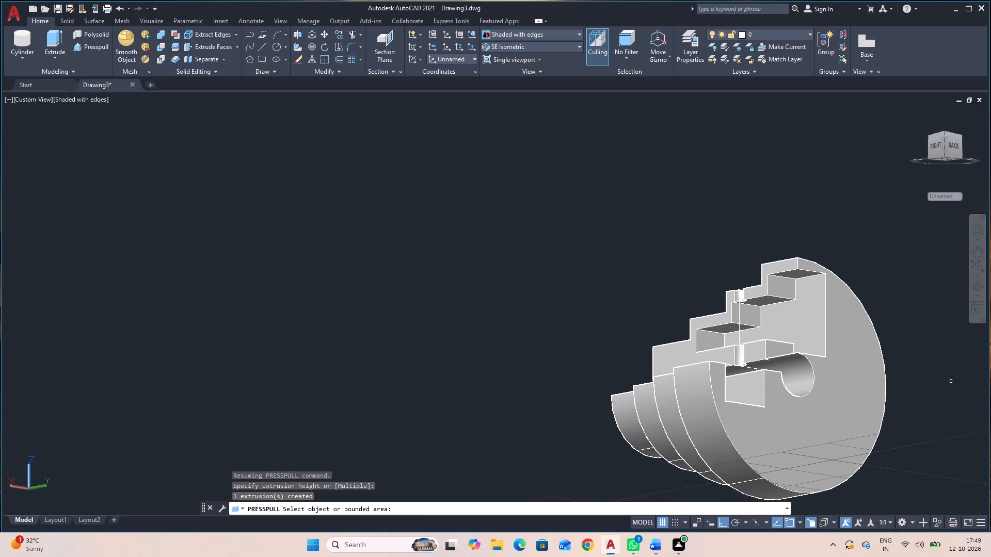
Examine the new stepped recess from several angles, ending in the SE Isometric view.
click(973, 288)
drag(907, 337, 990, 488)
drag(850, 483, 852, 483)
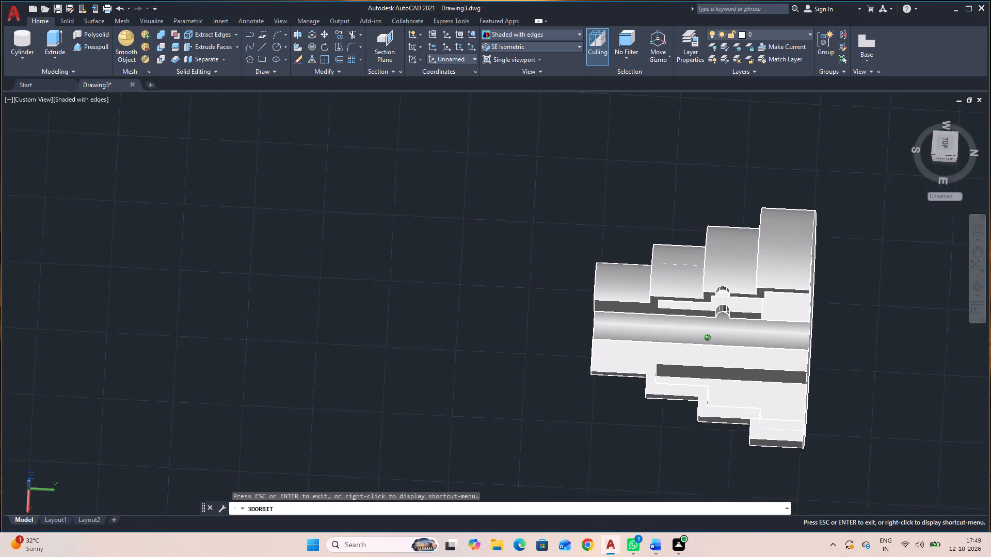
drag(852, 483, 961, 439)
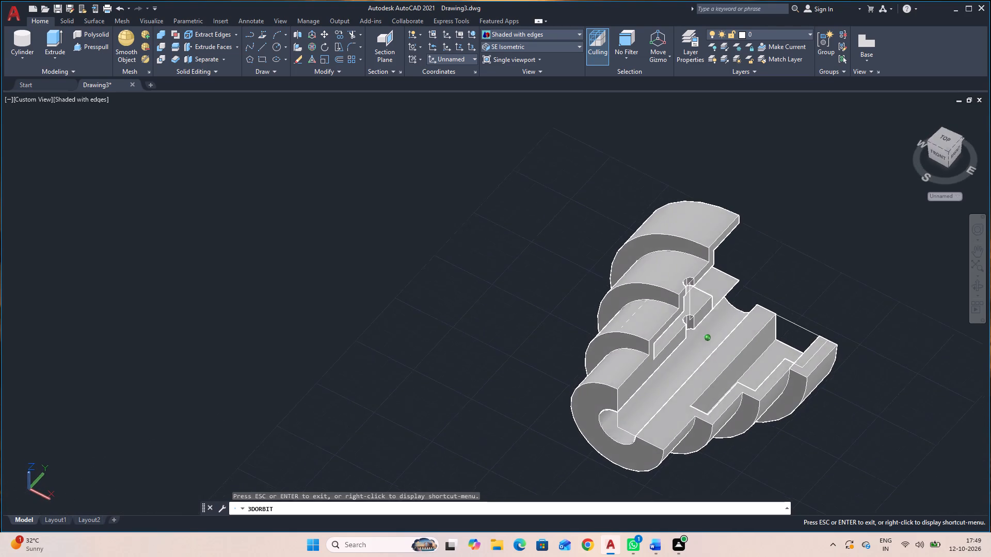
drag(961, 439, 730, 442)
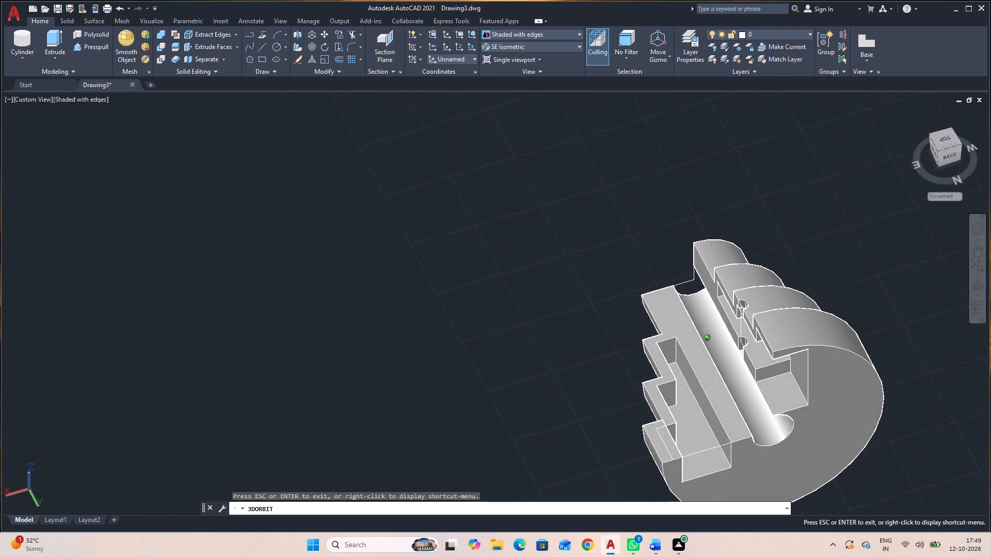
drag(730, 442, 816, 415)
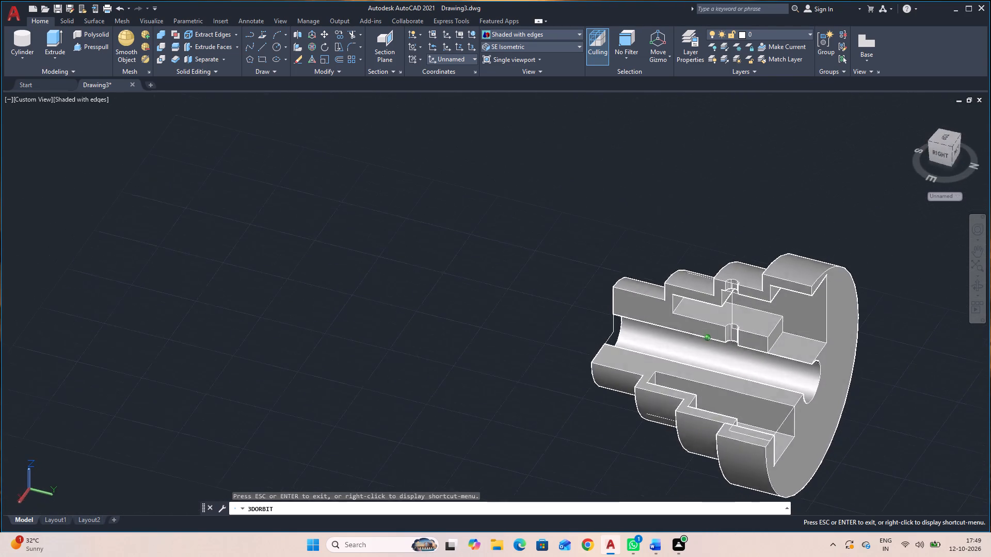
drag(816, 415, 882, 429)
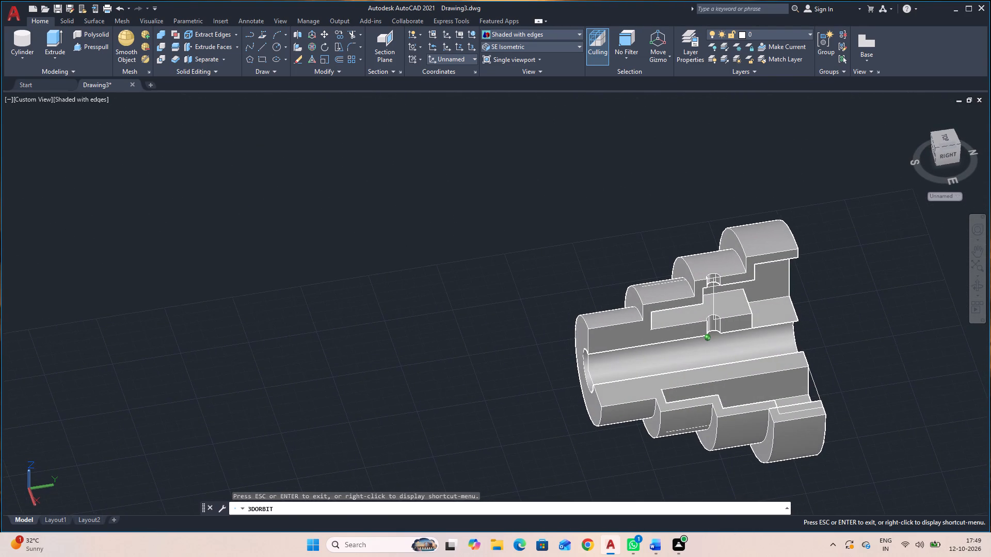
drag(882, 429, 893, 426)
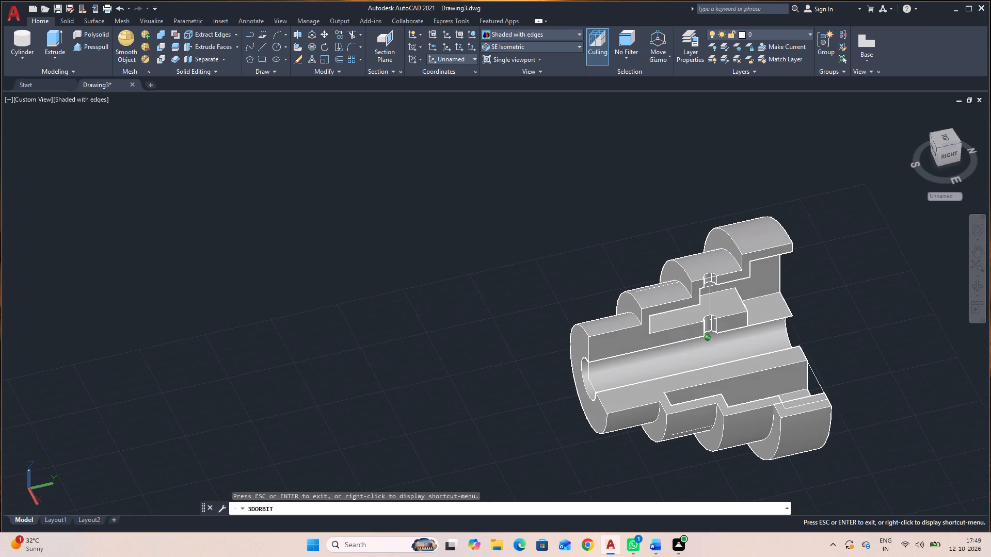
drag(893, 426, 900, 422)
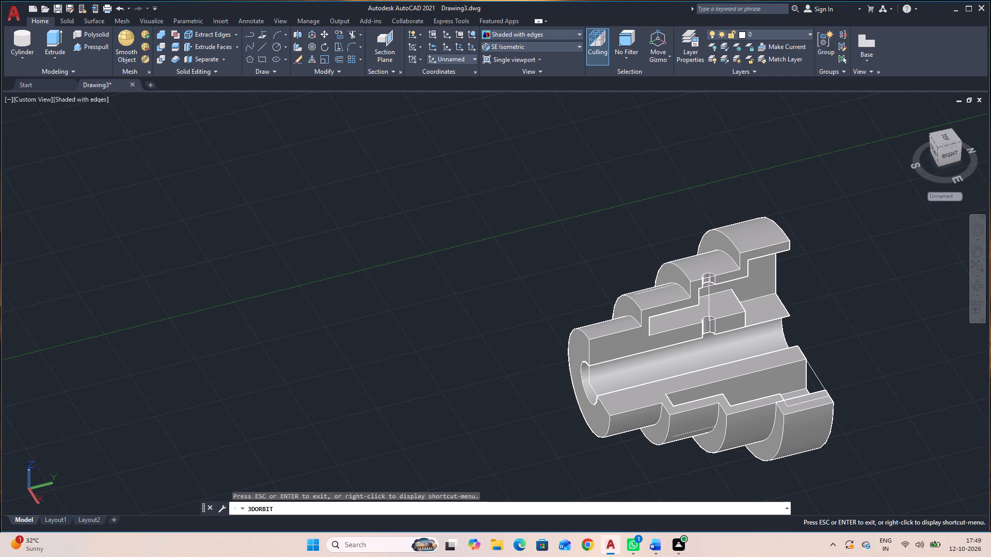
click(976, 284)
click(547, 43)
click(548, 127)
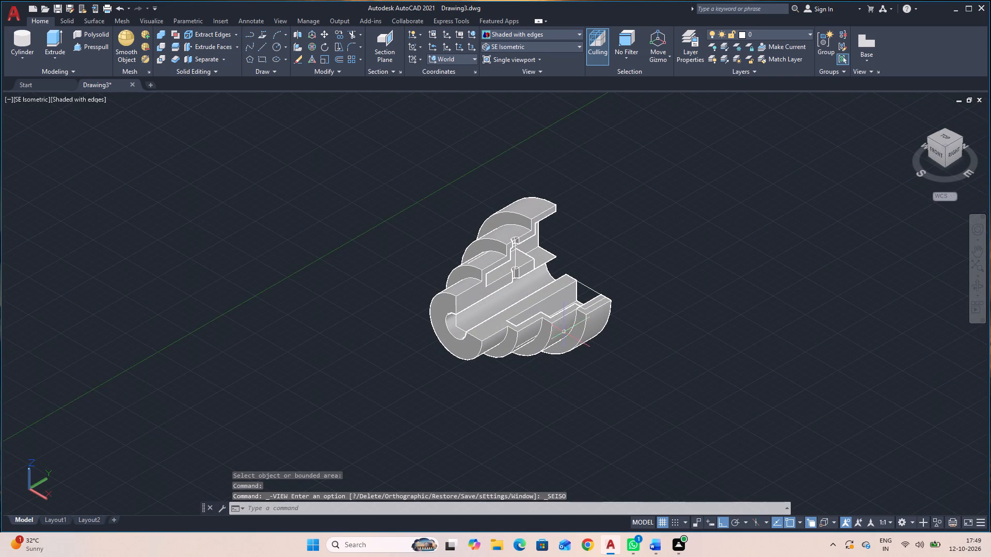
Erase the leftover stepped profile polyline around the recess in the horizontal section face.
scroll(564, 319, up, 3)
scroll(459, 252, up, 1)
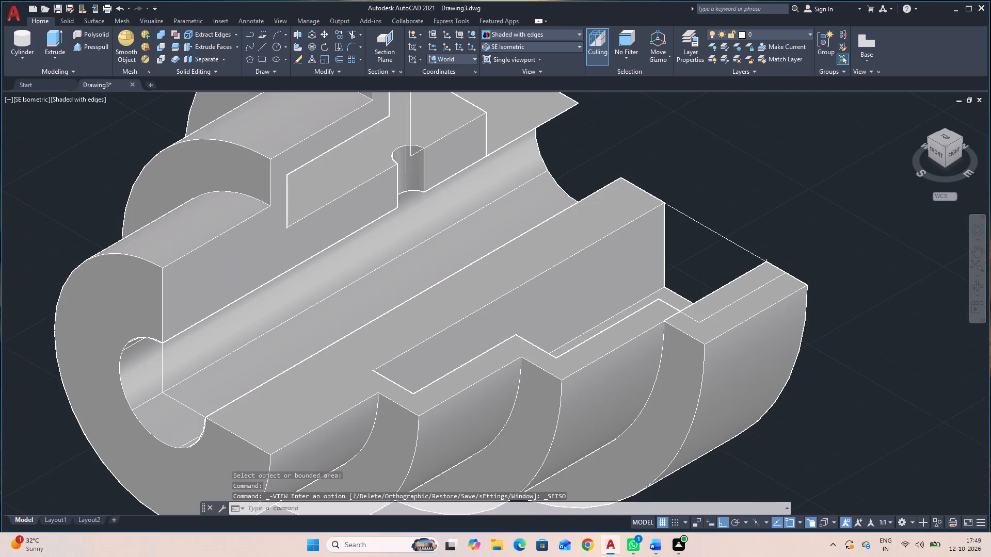
middle_drag(460, 253, 494, 285)
scroll(498, 293, down, 1)
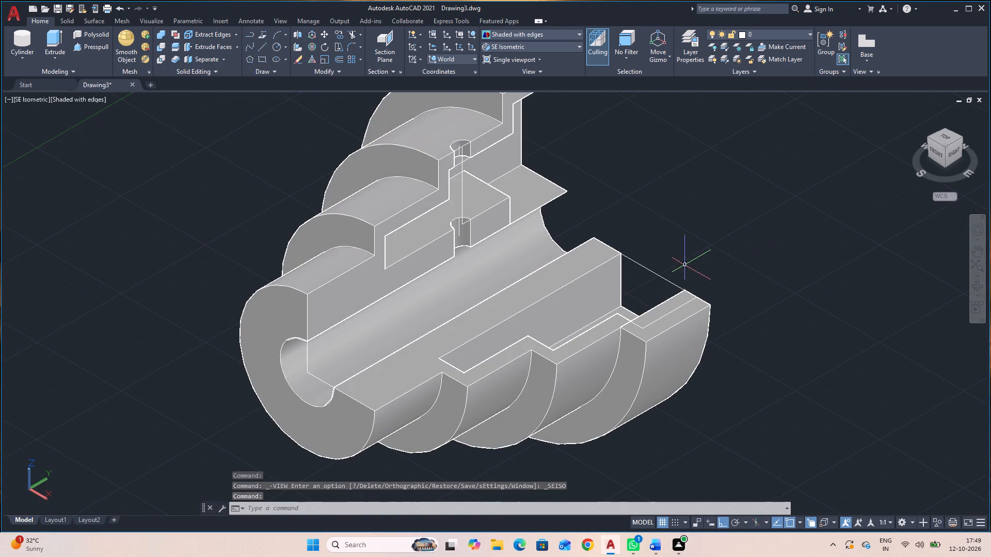
click(654, 271)
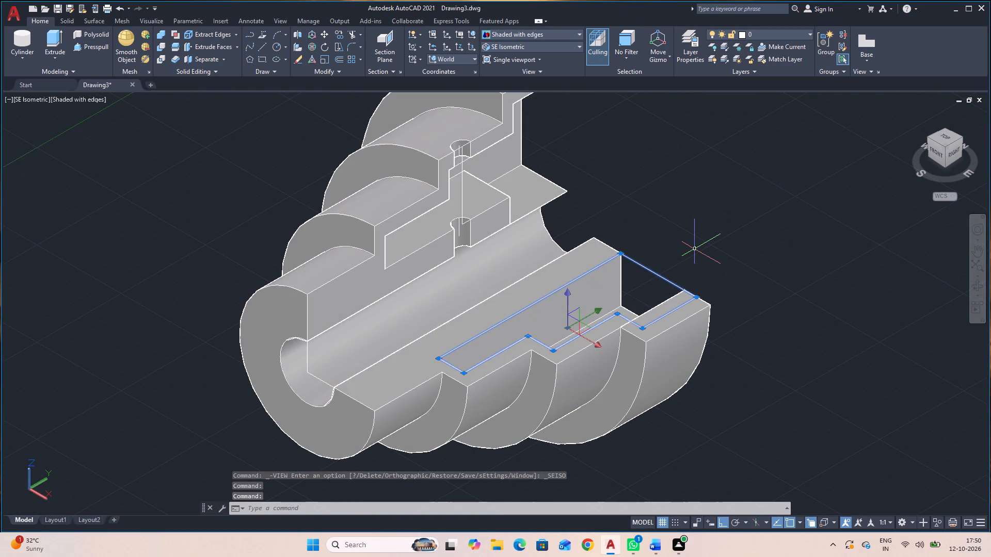
key(Delete)
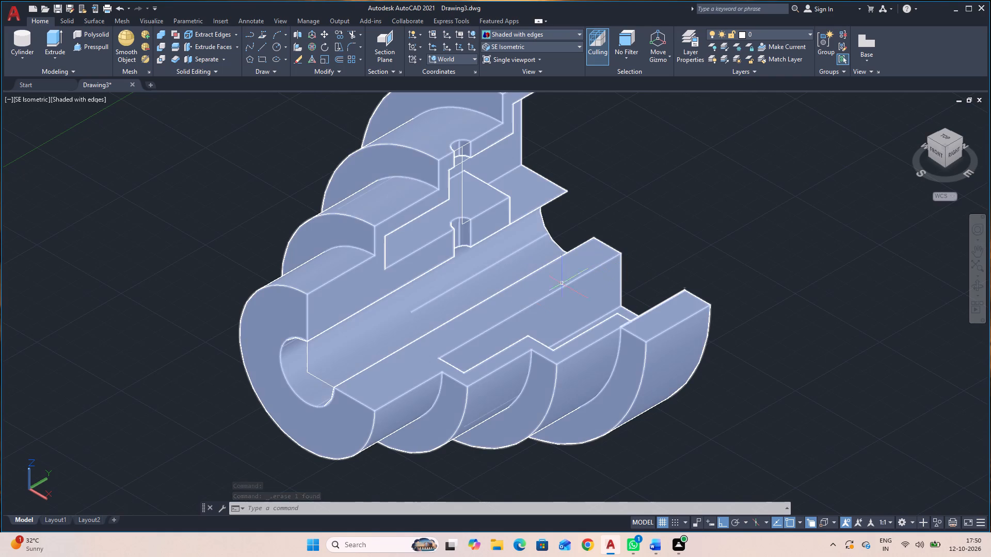
Draw a line 120 rearward along the bore edge from the section face's front inner corner, continuing across the strip to the recess edge.
key(l)
key(space)
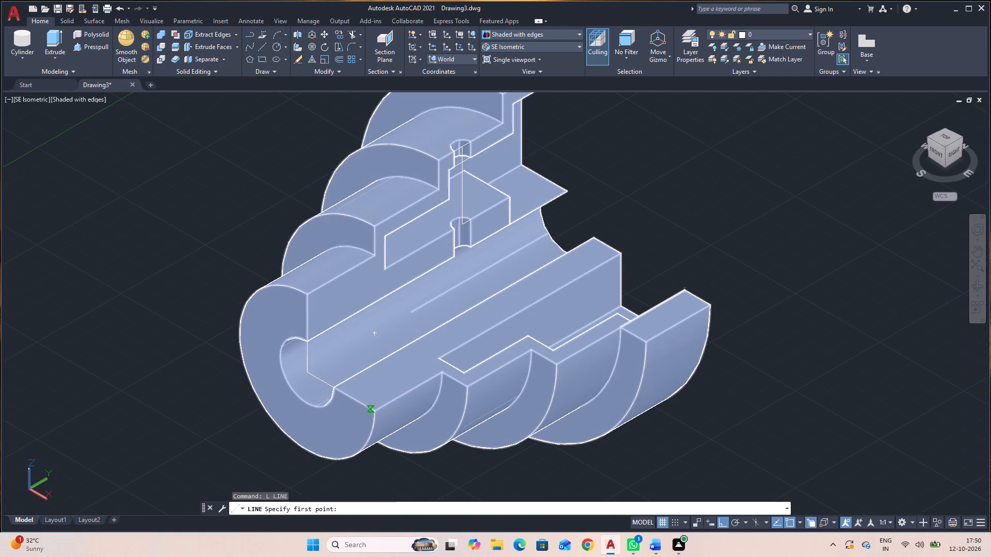
click(335, 388)
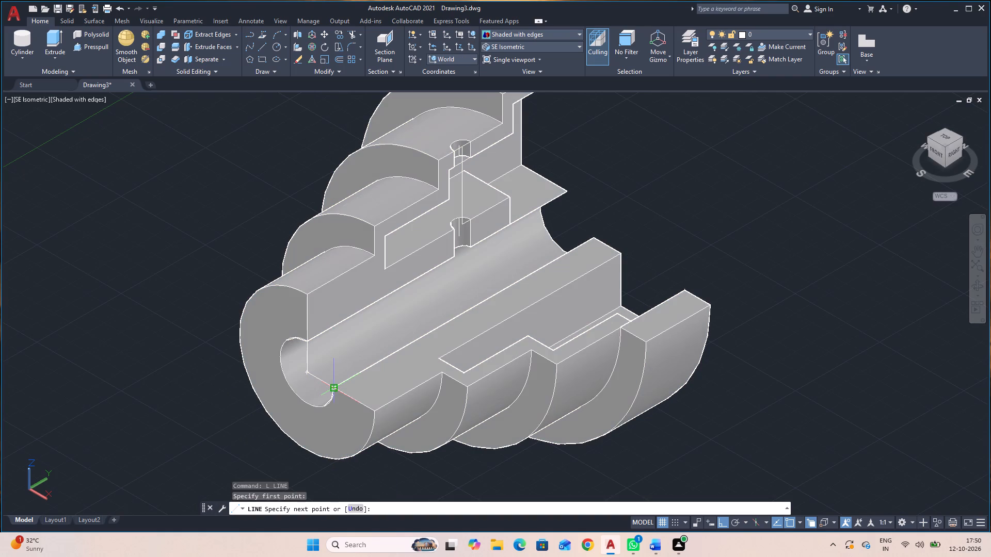
text(120)
key(Return)
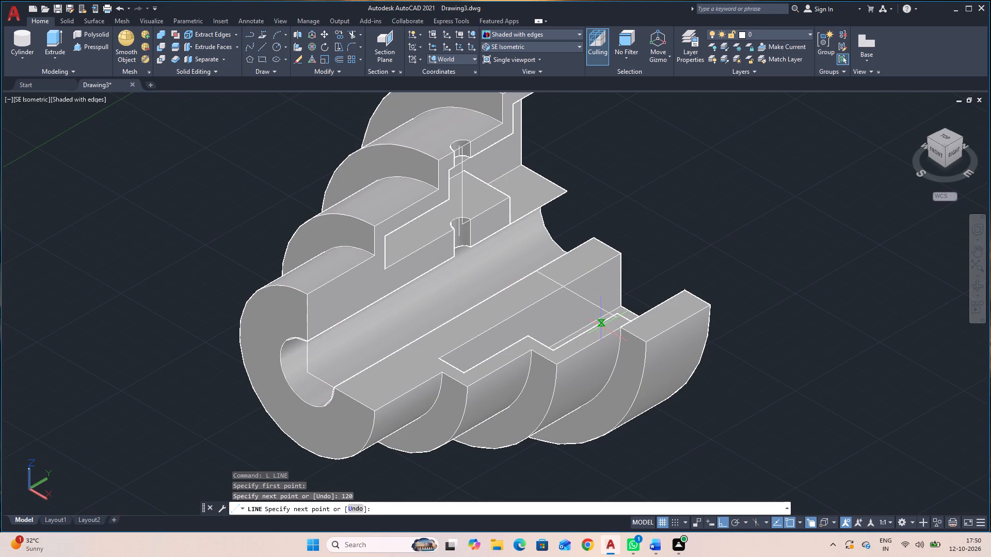
click(563, 286)
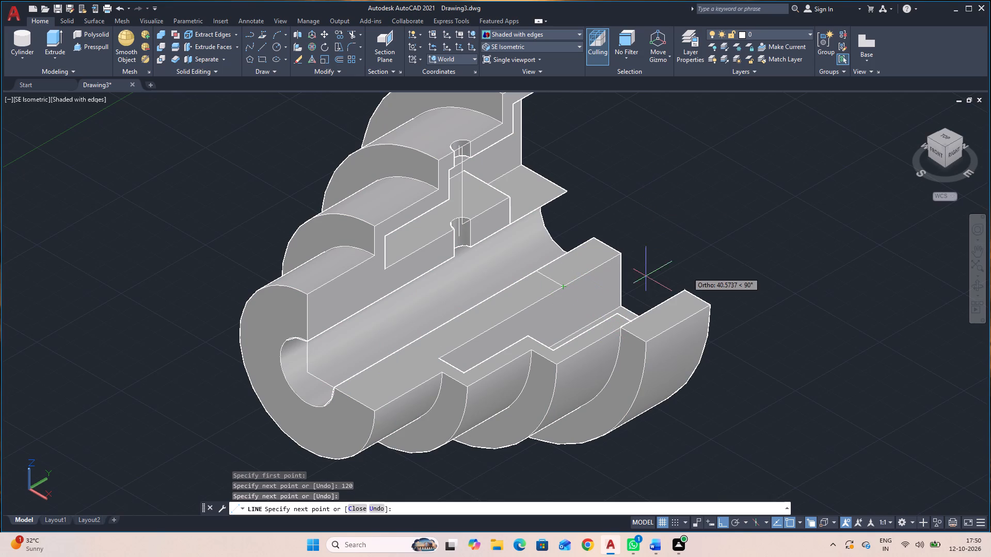
key(Escape)
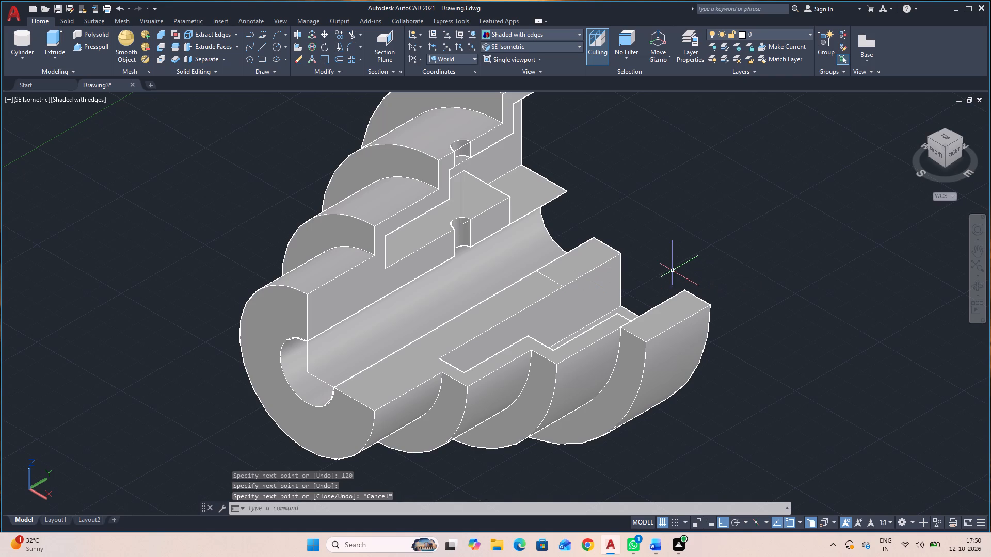
Presspull away the leftover material behind the rear end of the bore block, down to the stepped recess walls and floor.
click(100, 45)
click(573, 272)
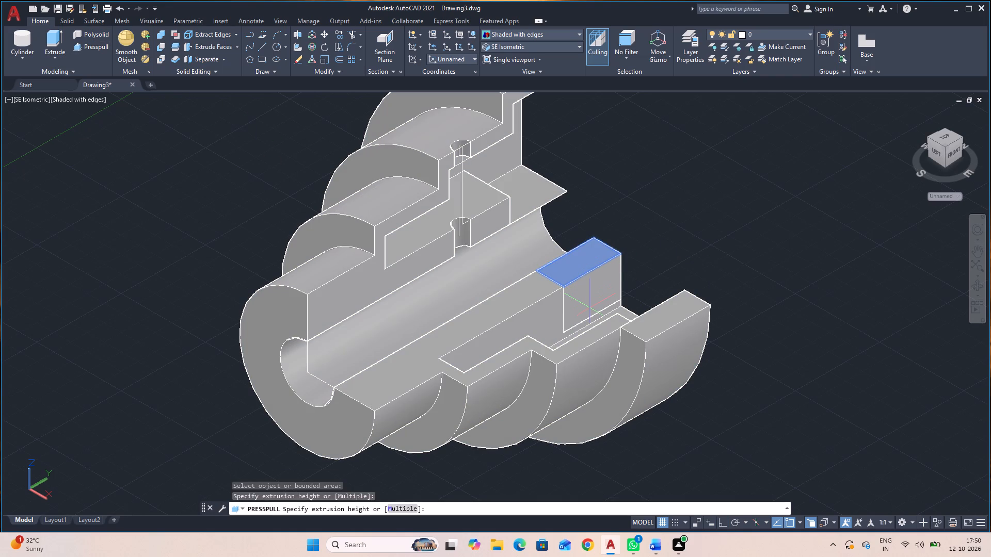
click(625, 306)
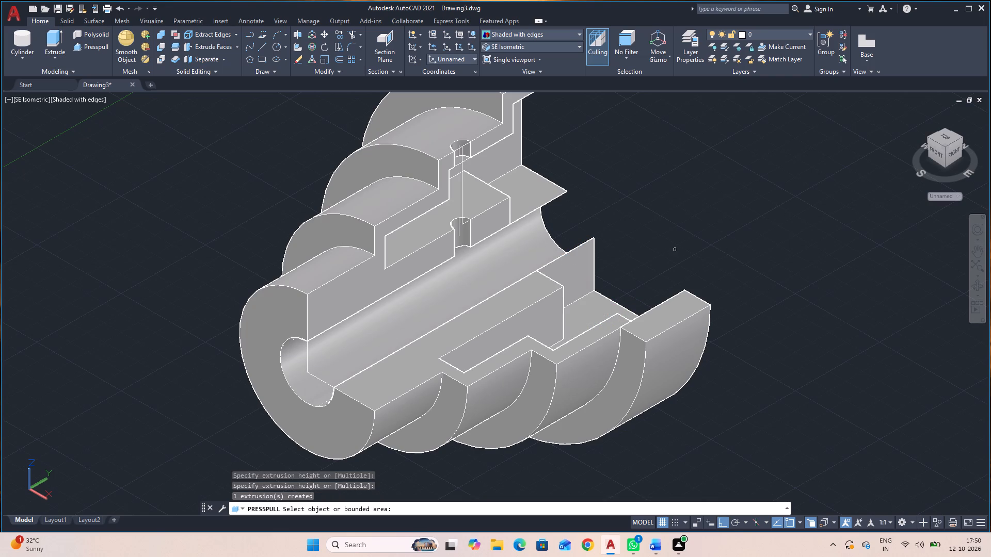
click(578, 270)
click(555, 254)
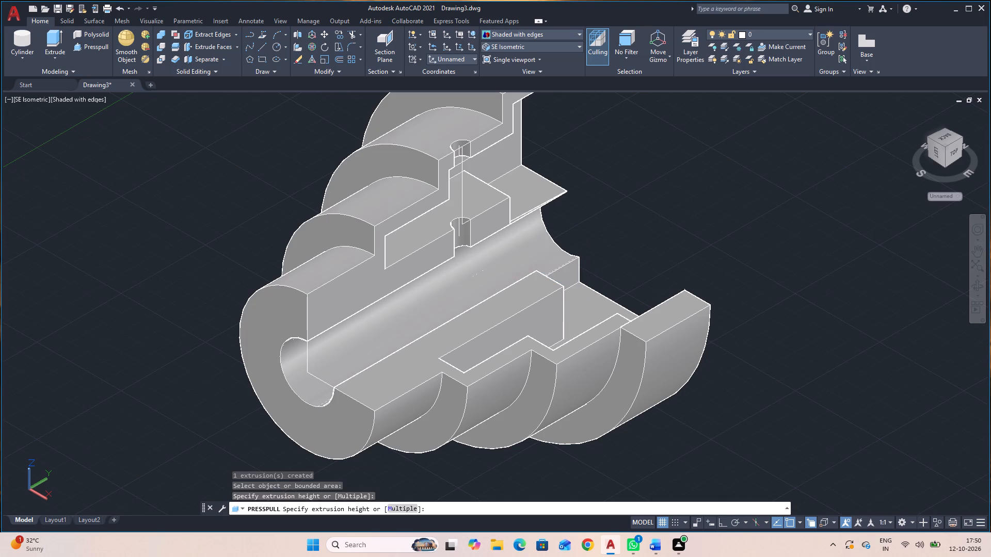
click(532, 193)
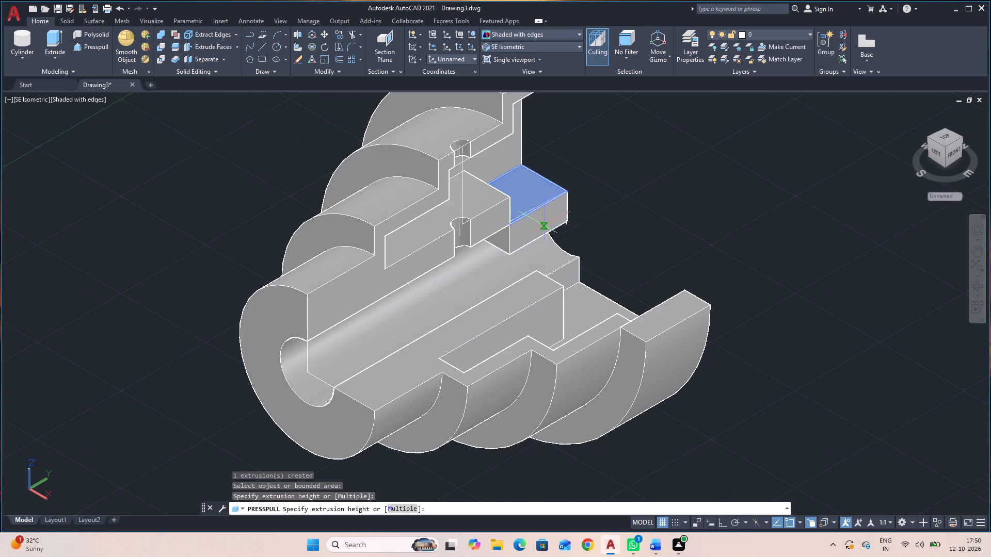
click(582, 282)
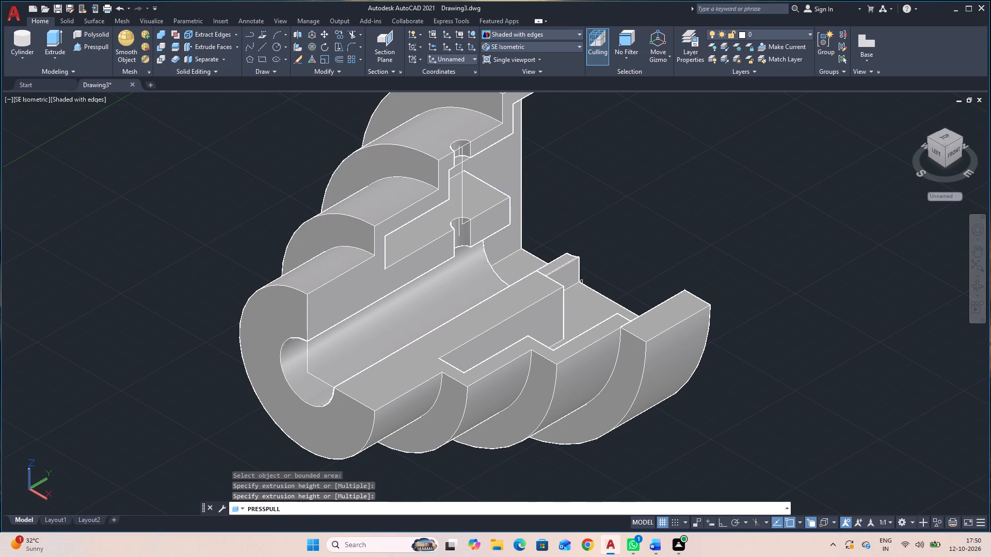
click(577, 274)
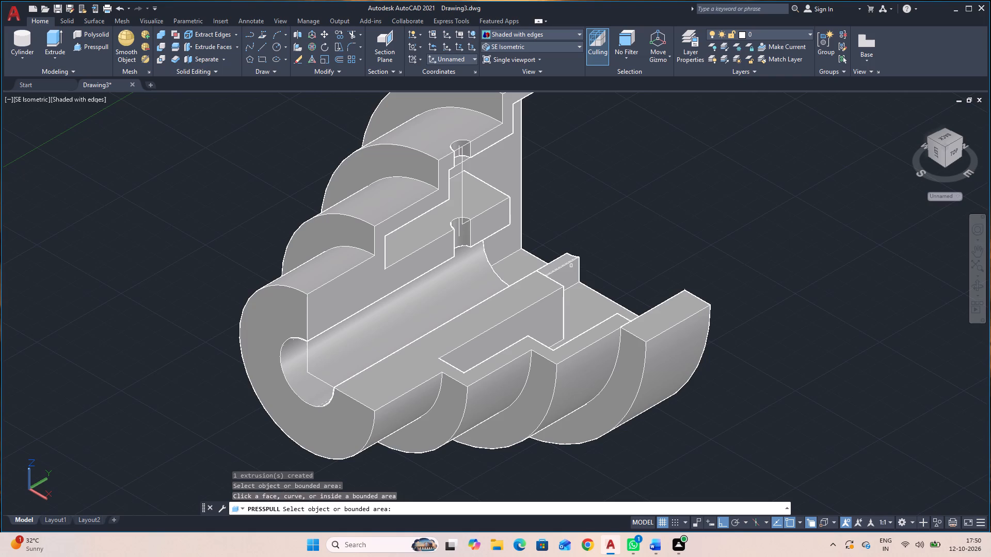
click(569, 276)
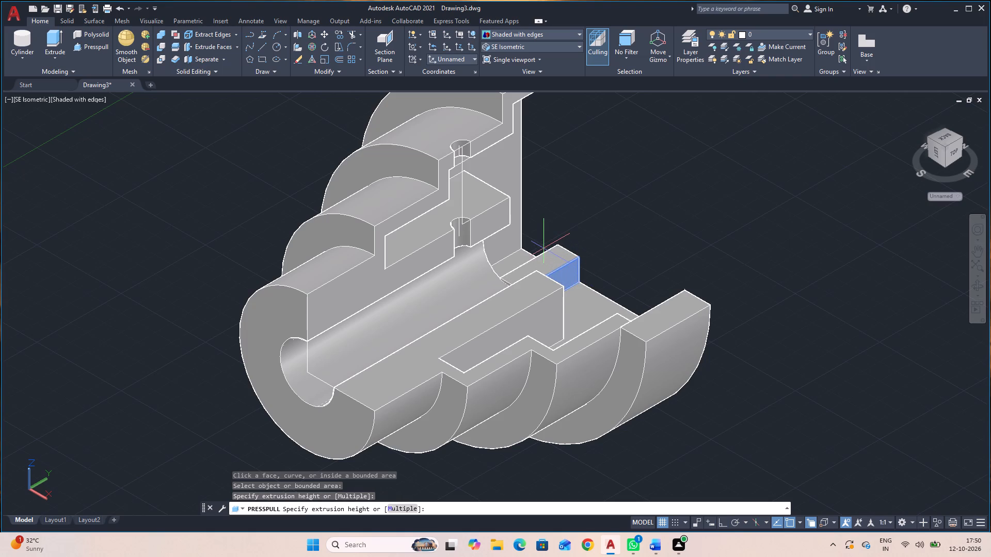
click(544, 248)
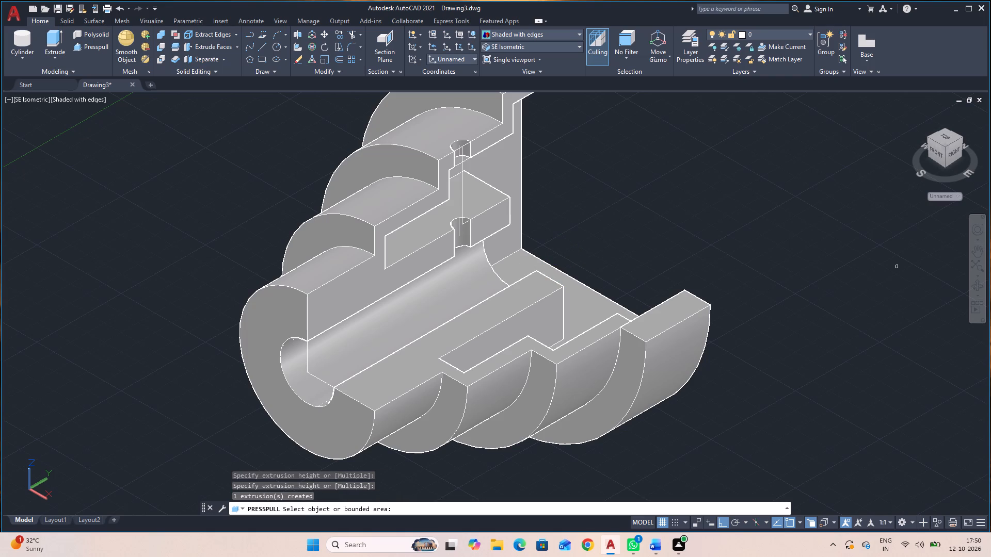
Examine the opened recess, bore and both section faces by orbiting around the part to the back and right sides.
click(978, 286)
drag(858, 327, 809, 329)
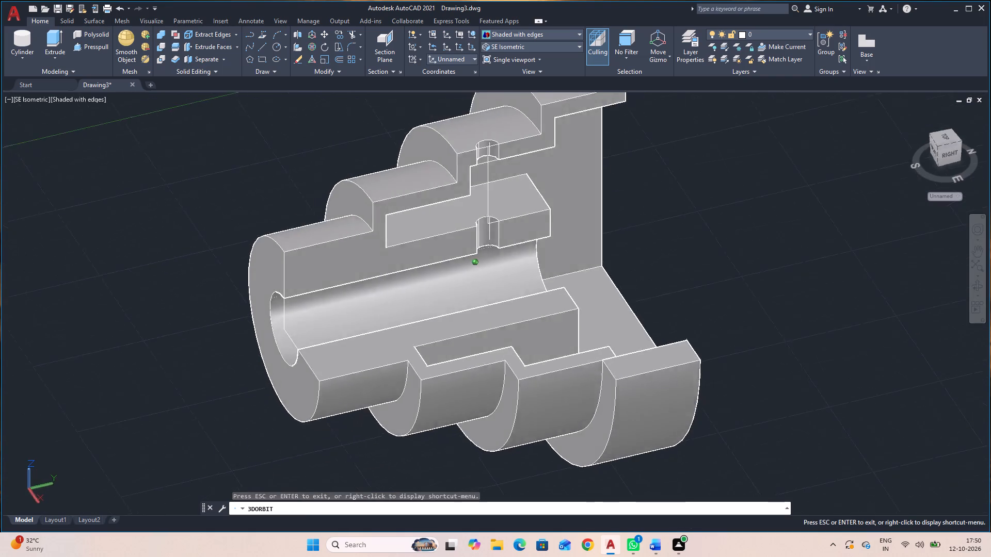
drag(809, 329, 606, 283)
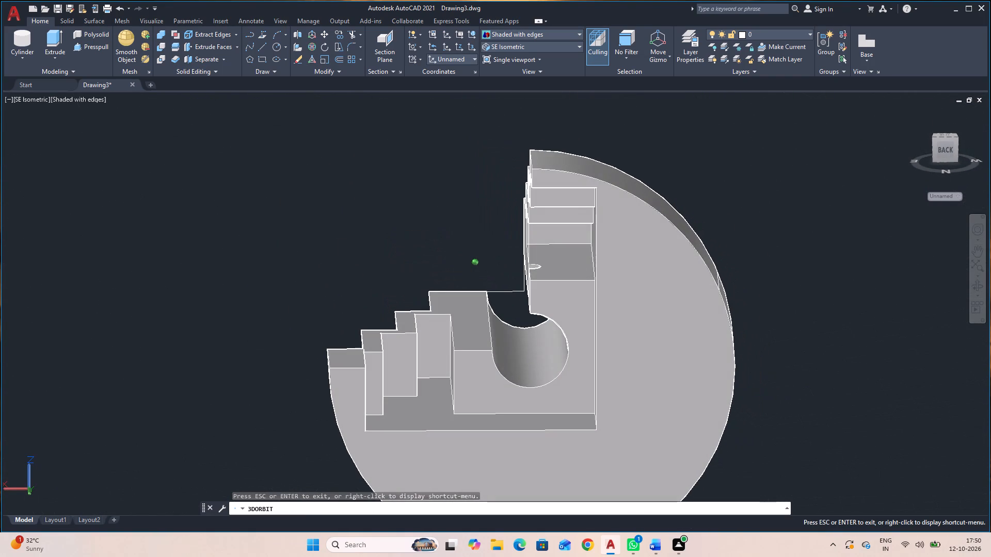
drag(606, 283, 608, 280)
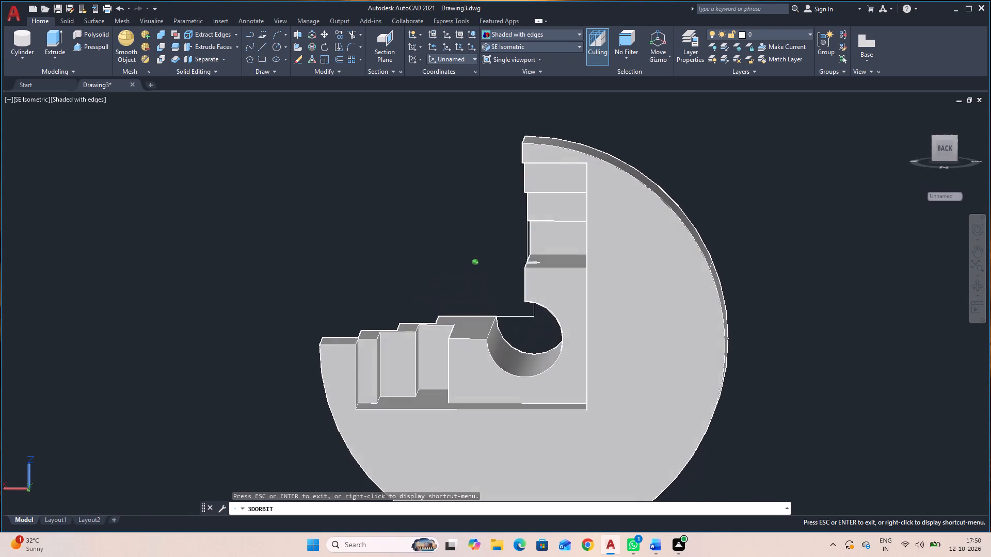
drag(608, 280, 800, 346)
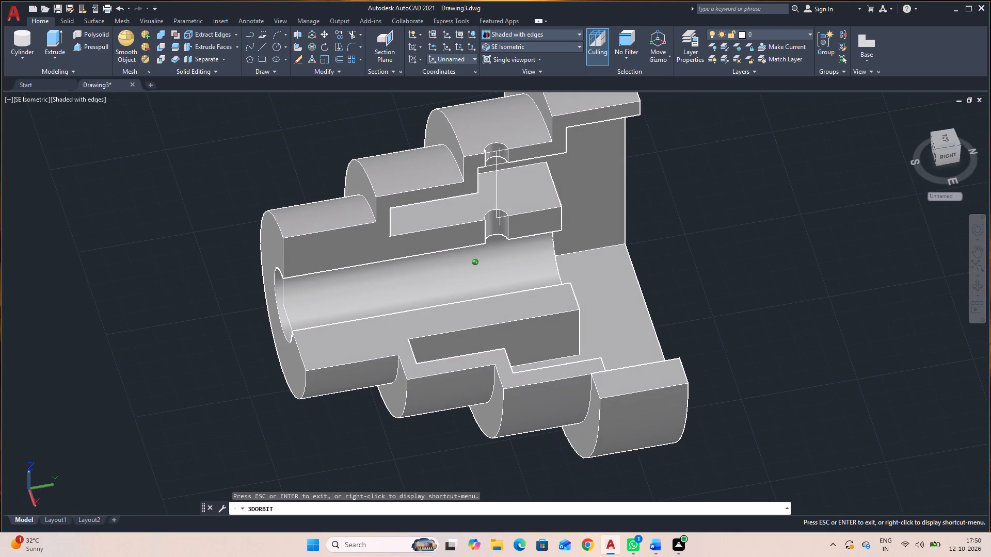
drag(800, 346, 669, 297)
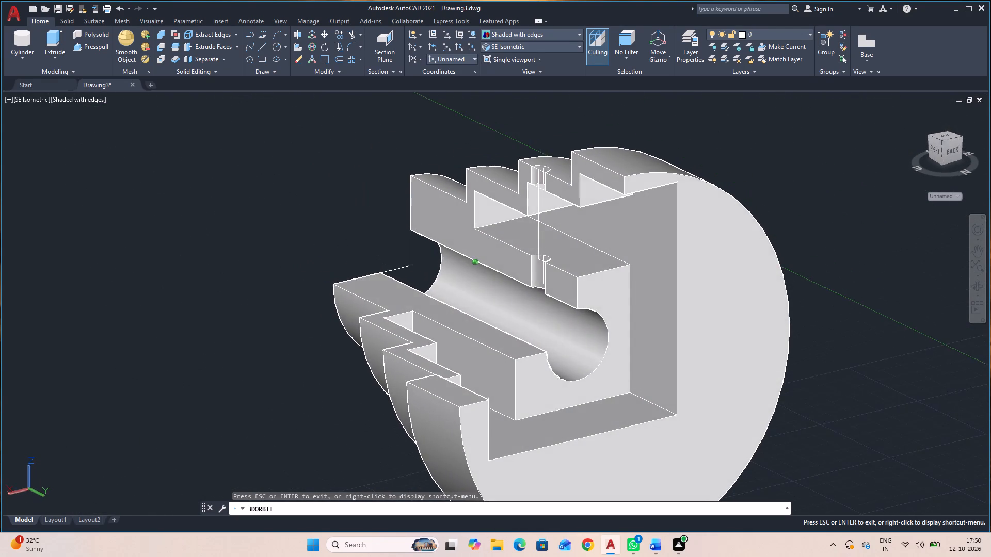
drag(669, 297, 601, 287)
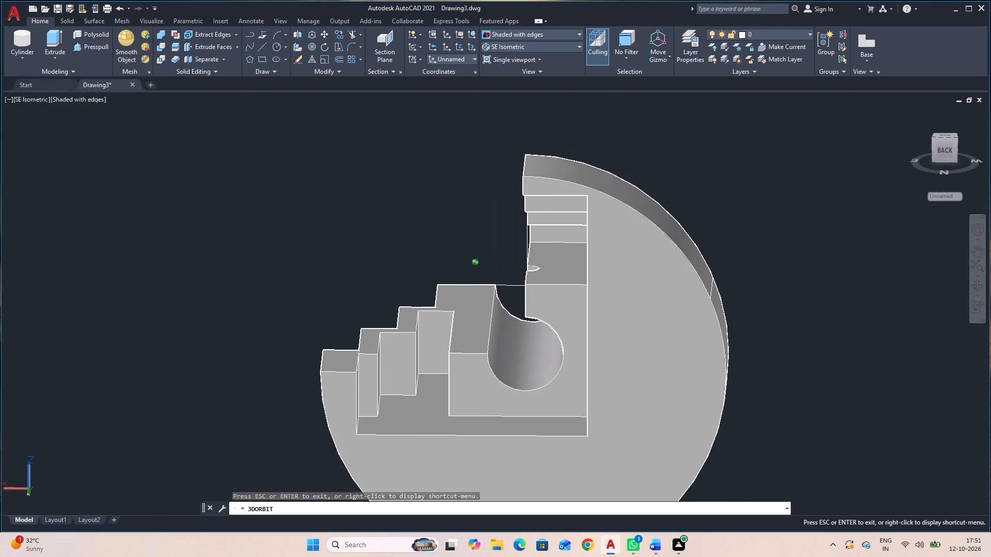
drag(601, 287, 624, 295)
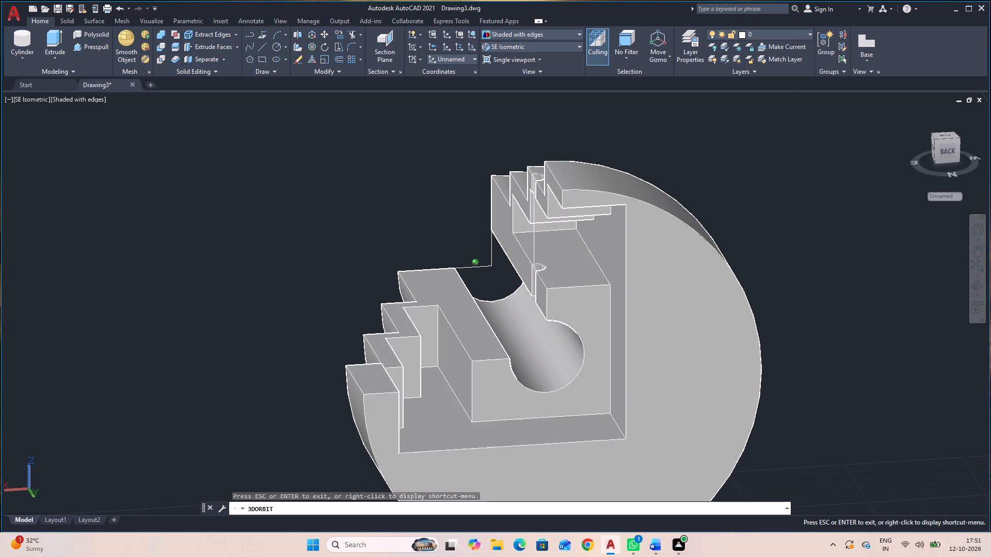
drag(624, 295, 595, 294)
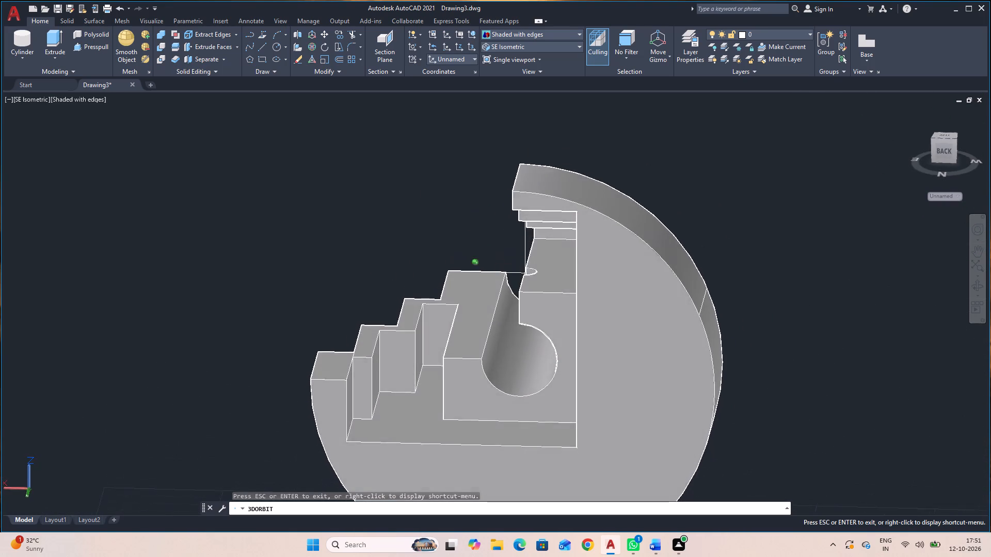
drag(595, 294, 814, 390)
drag(768, 380, 766, 372)
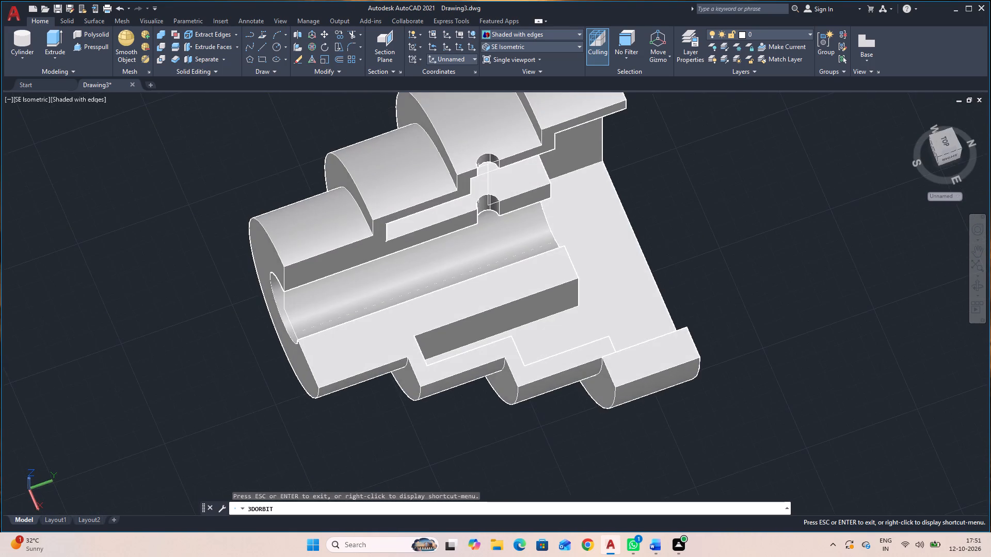
drag(774, 401, 758, 361)
drag(800, 372, 752, 347)
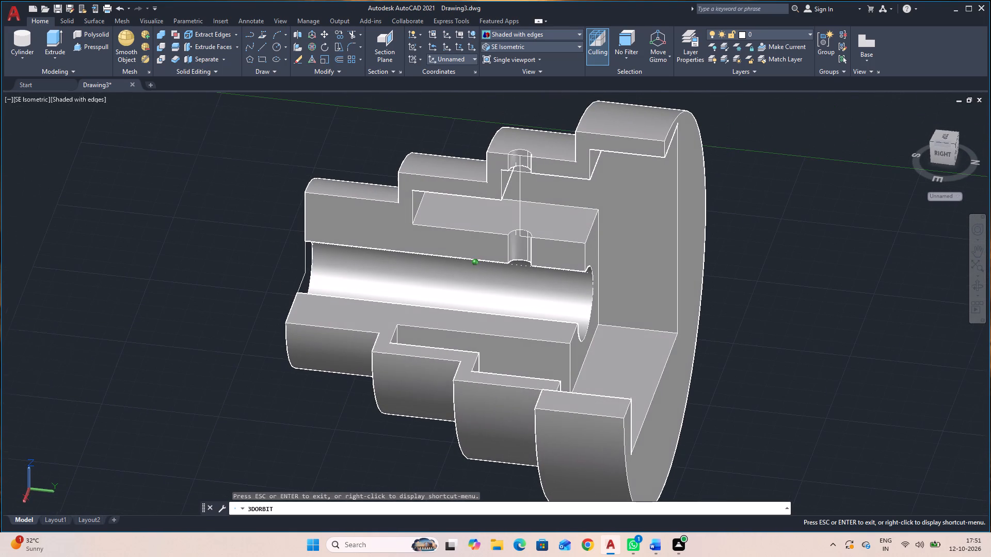
drag(752, 347, 752, 347)
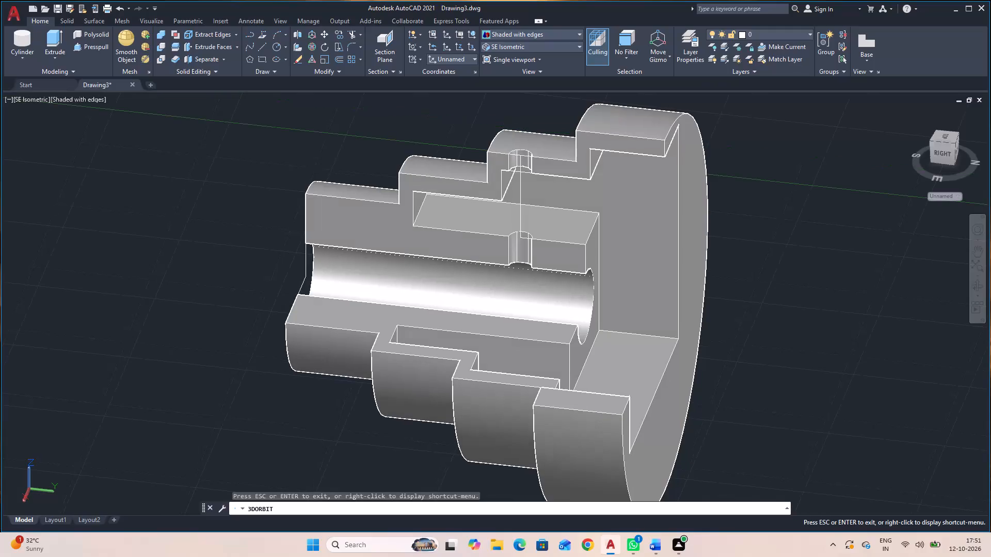
drag(770, 428, 799, 399)
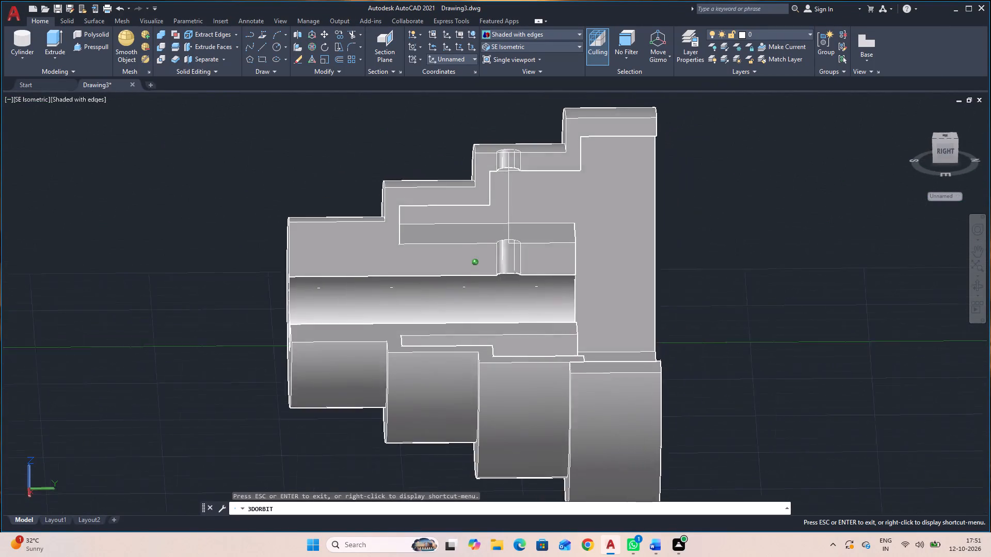
drag(799, 399, 826, 434)
key(Escape)
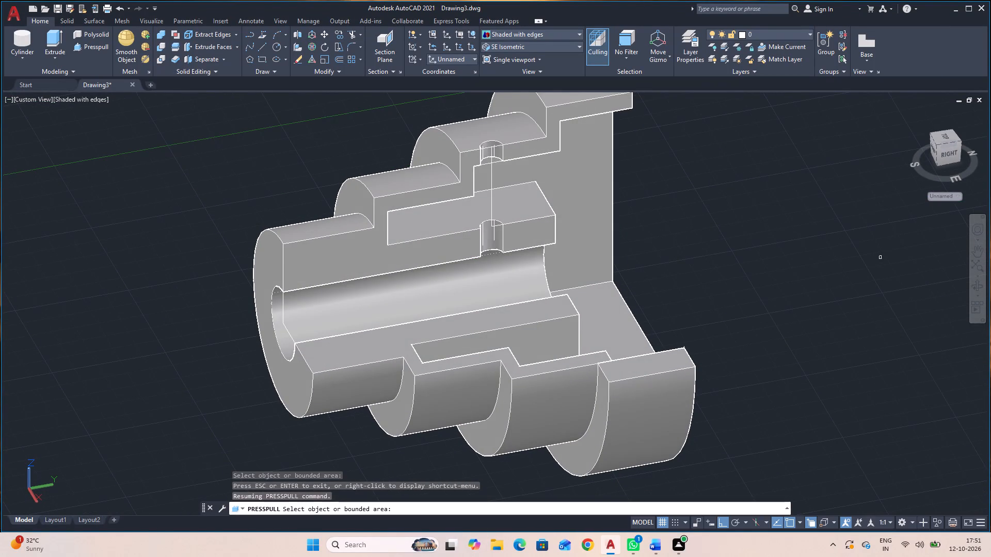
Move the sectioned solid about 180 rearward along the Y axis, clear of the leftover construction lines.
scroll(887, 263, down, 1)
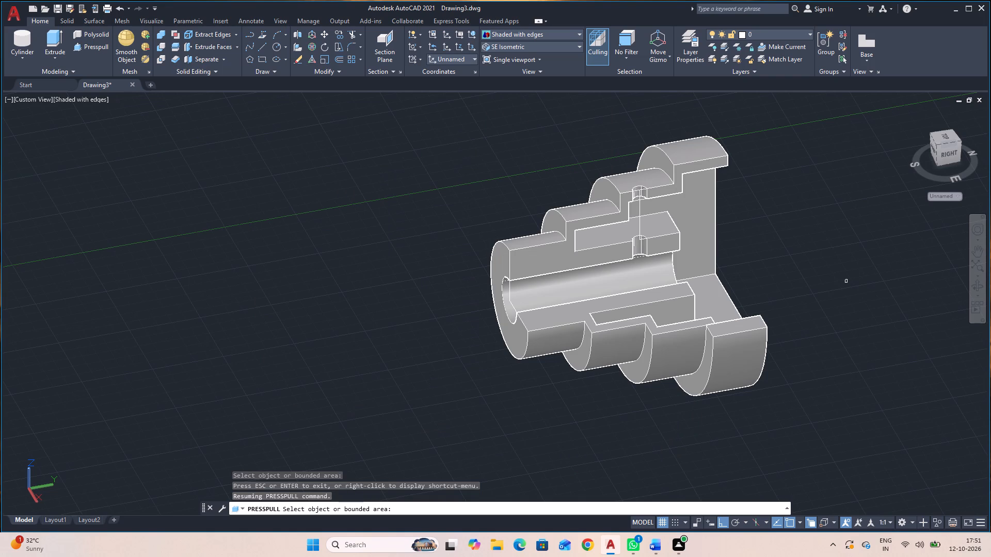
middle_drag(846, 282, 811, 369)
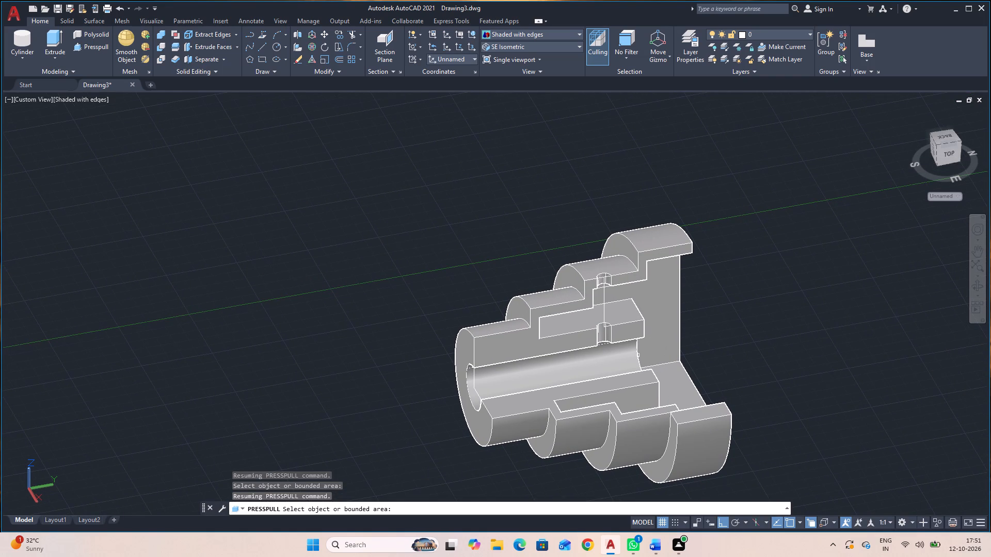
key(Escape)
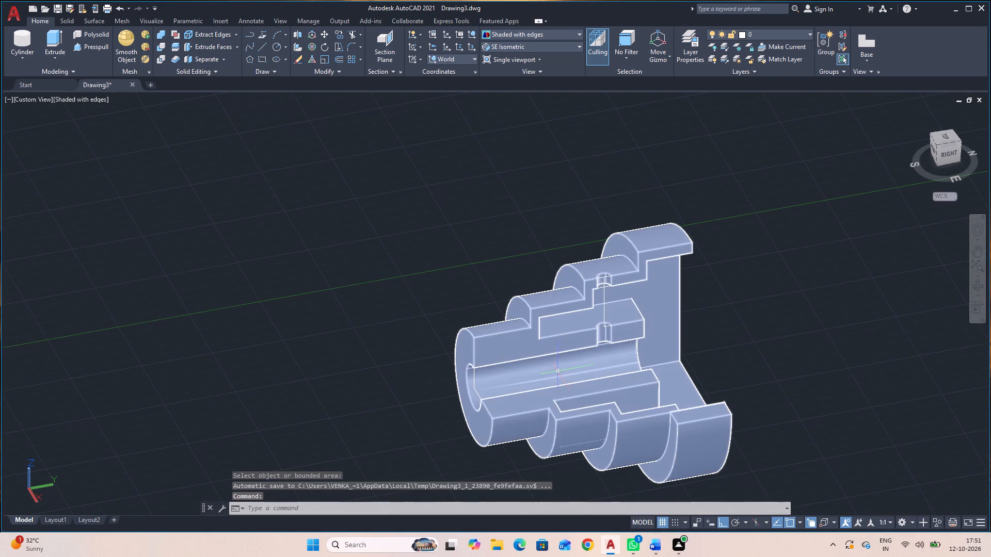
click(539, 374)
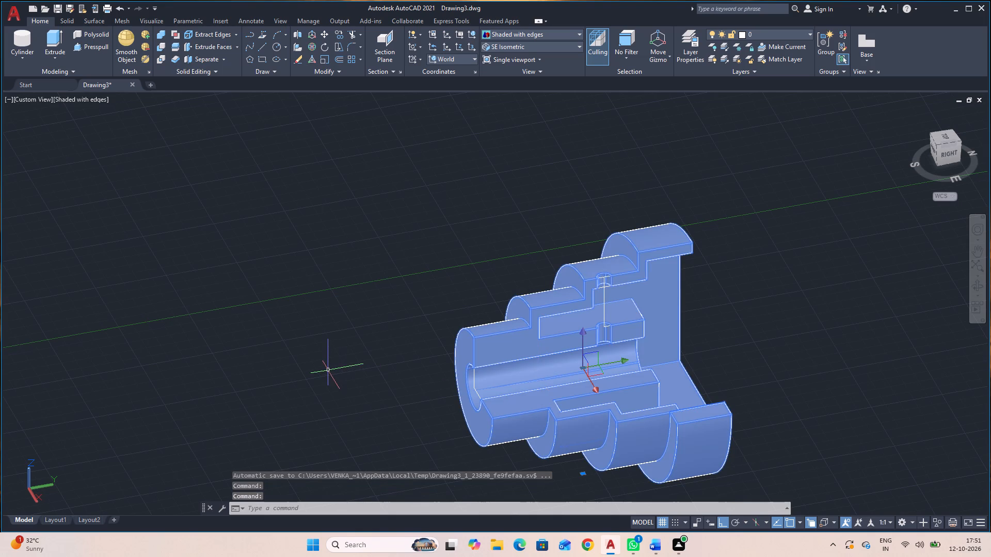
key(m)
key(space)
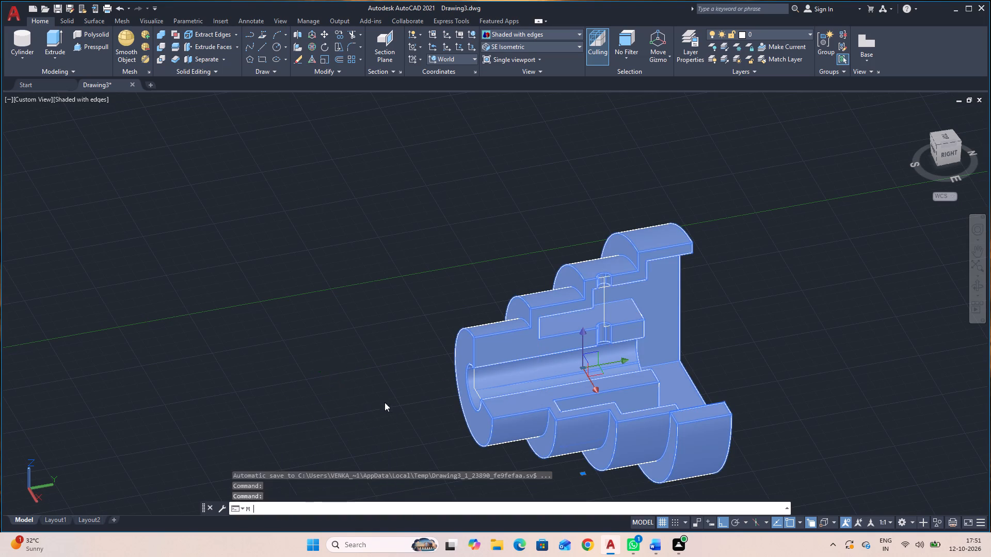
click(472, 389)
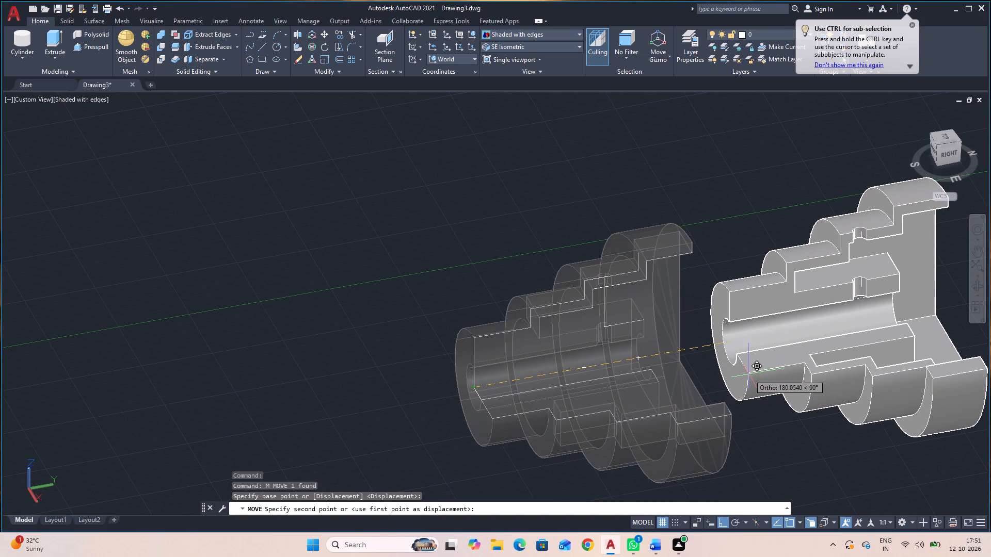
click(755, 372)
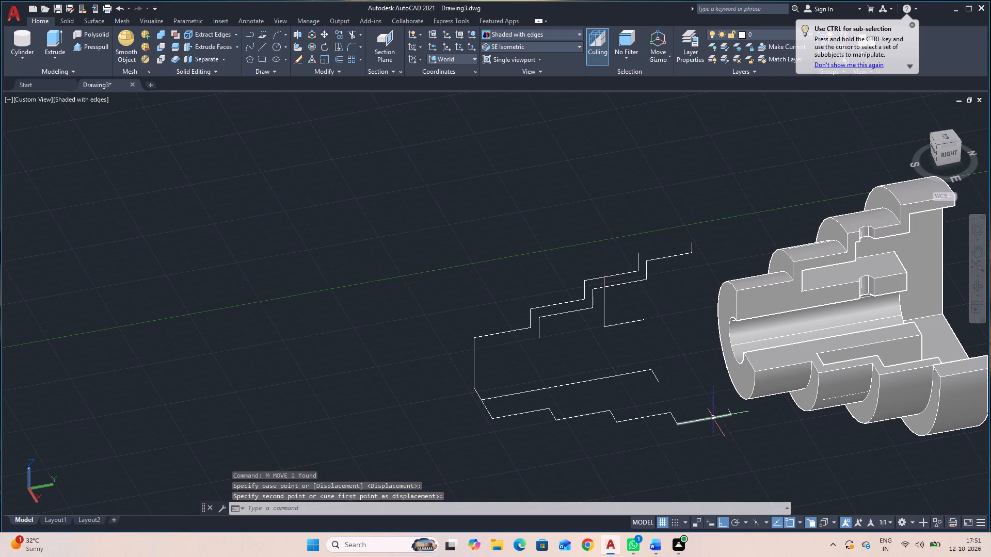
Erase all the leftover profile and construction lines at the solid's original location, including the remaining vertical line.
click(695, 435)
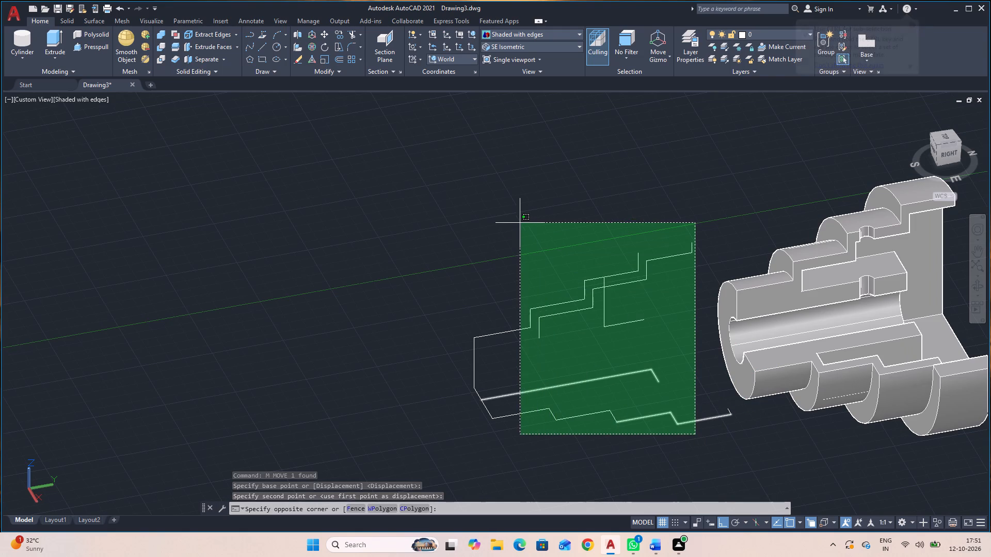
click(477, 218)
key(Delete)
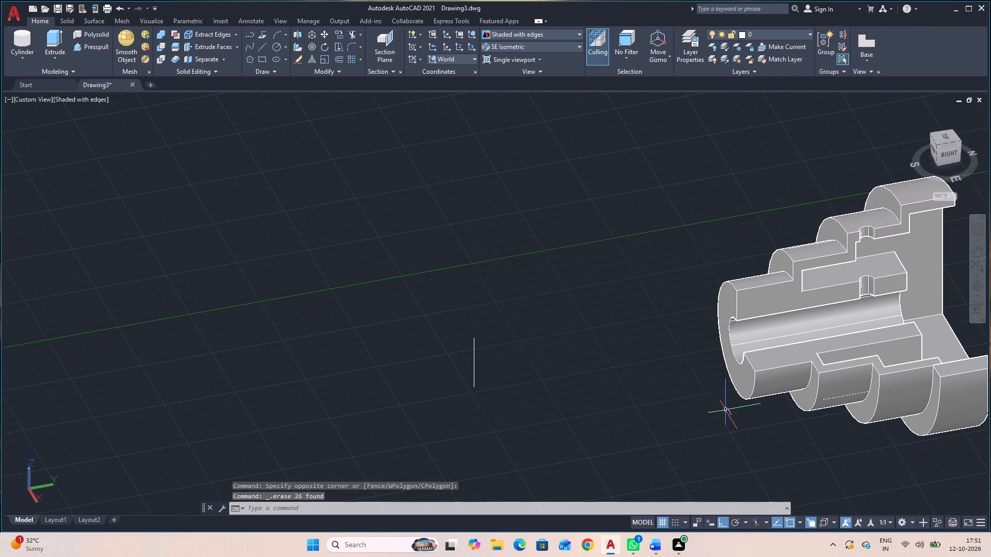
click(729, 413)
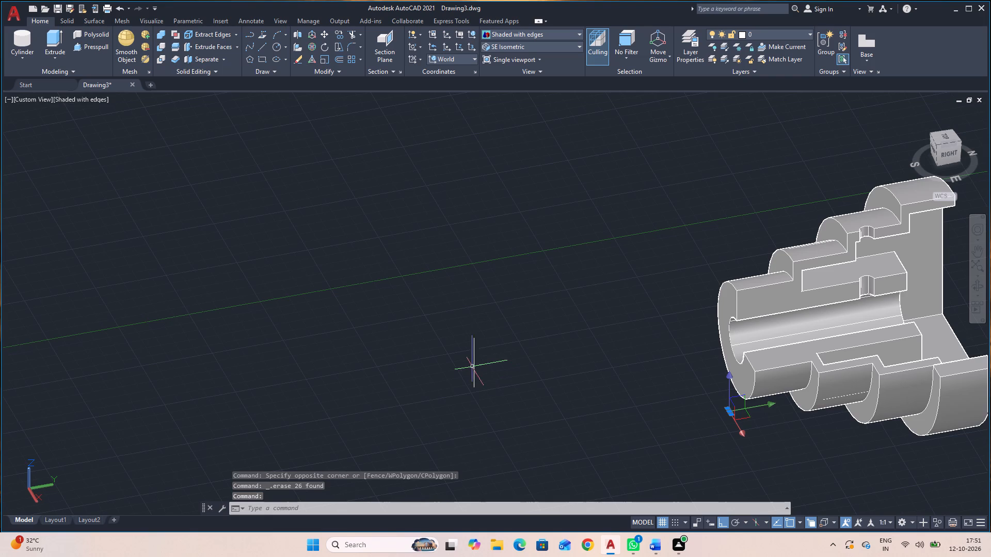
click(475, 365)
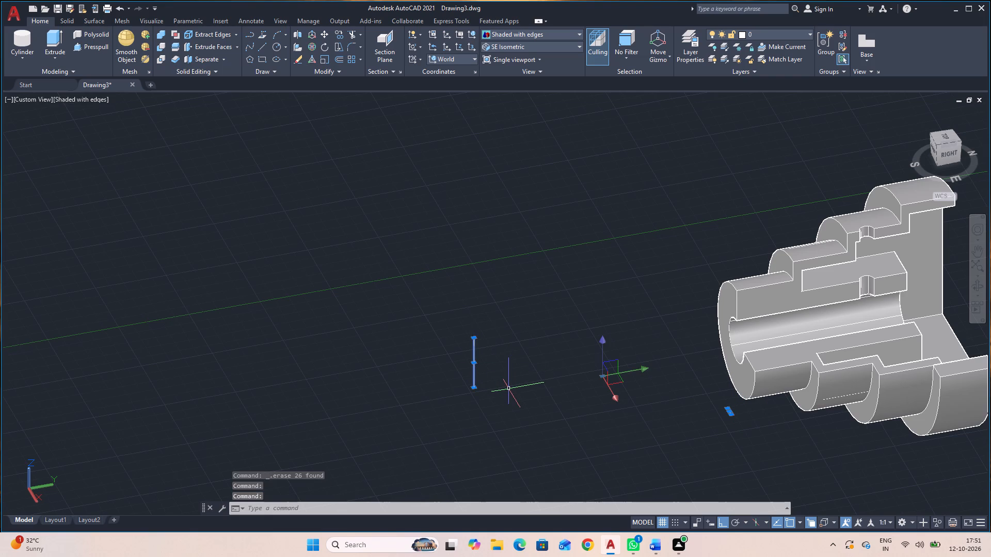
key(Delete)
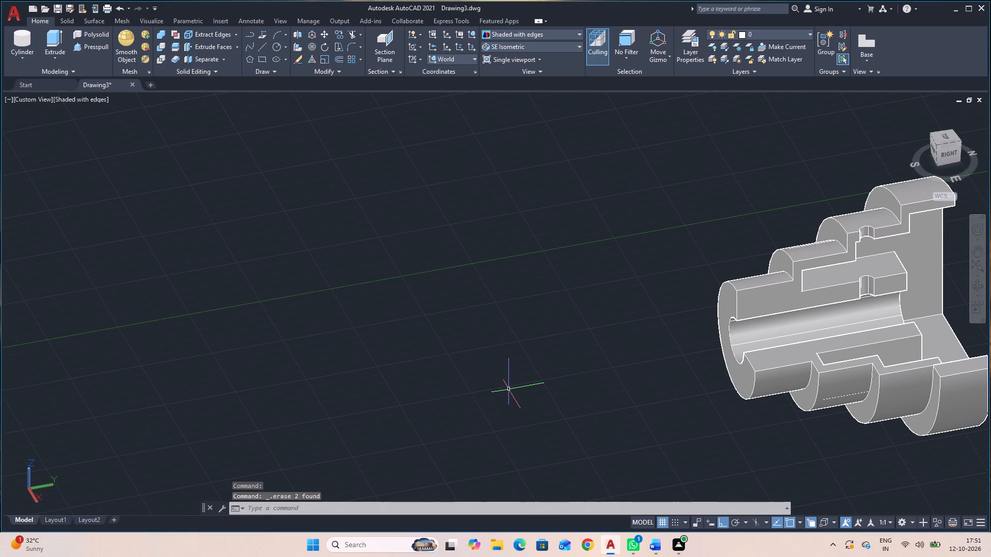
Move the sectioned solid along the Y axis, with its small bore end leading, back toward the origin side.
click(820, 331)
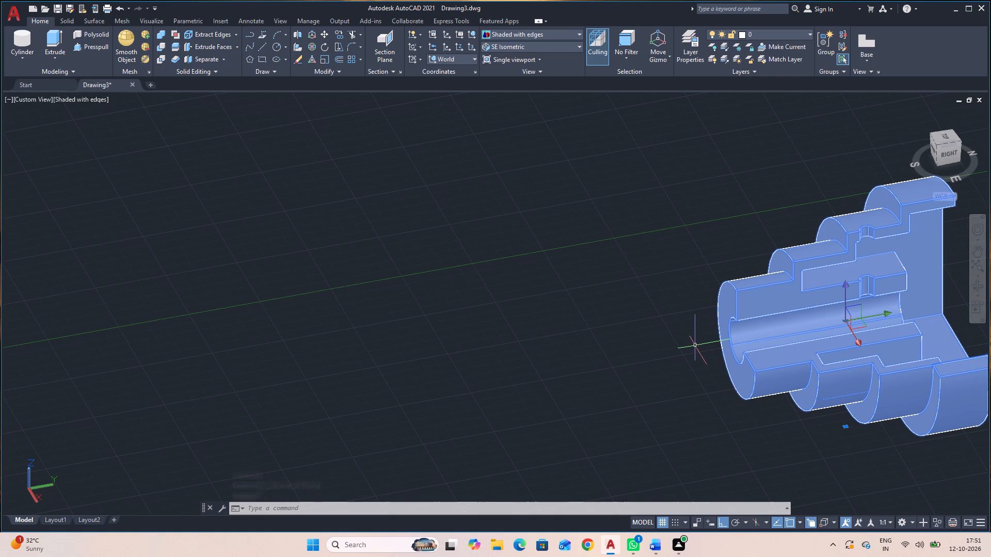
text(M)
key(space)
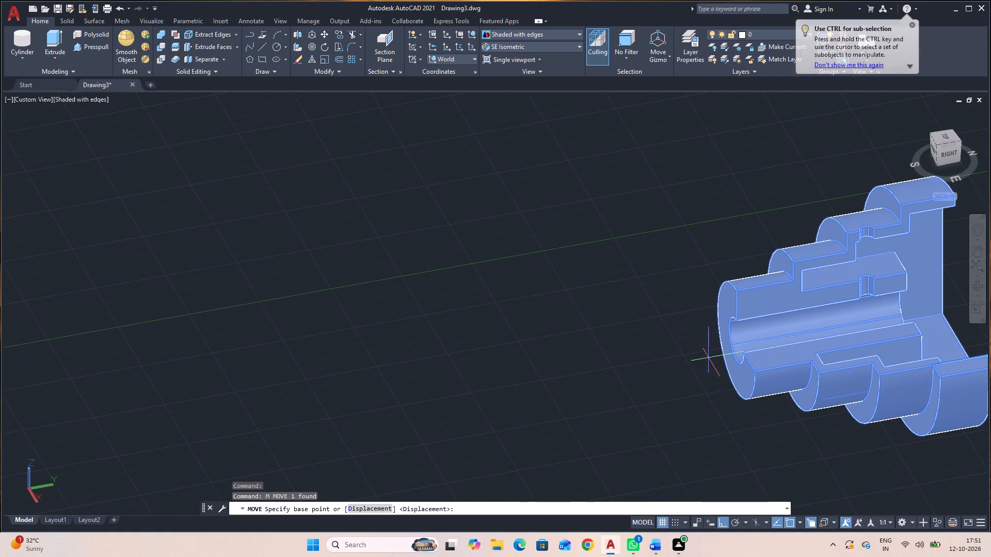
click(737, 340)
click(453, 354)
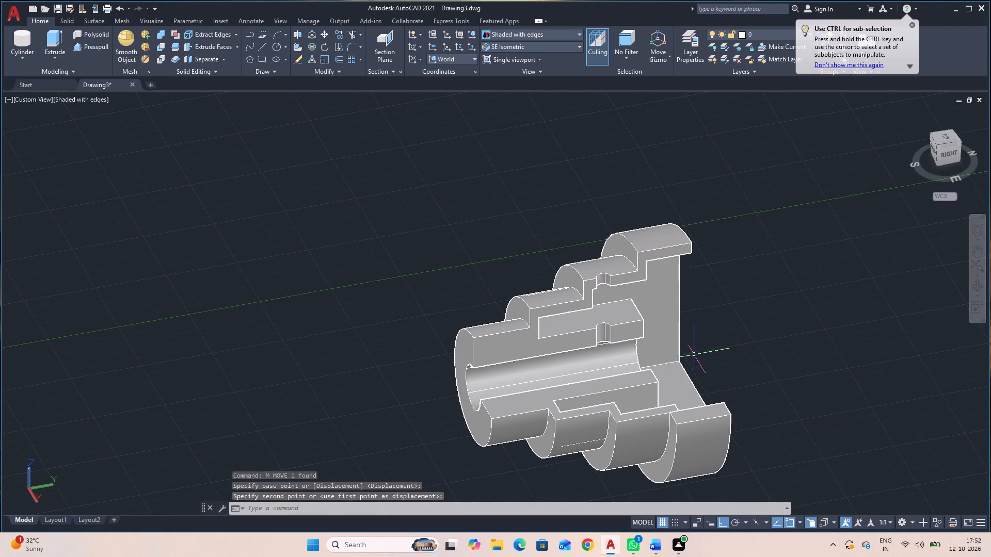
middle_drag(728, 371, 699, 308)
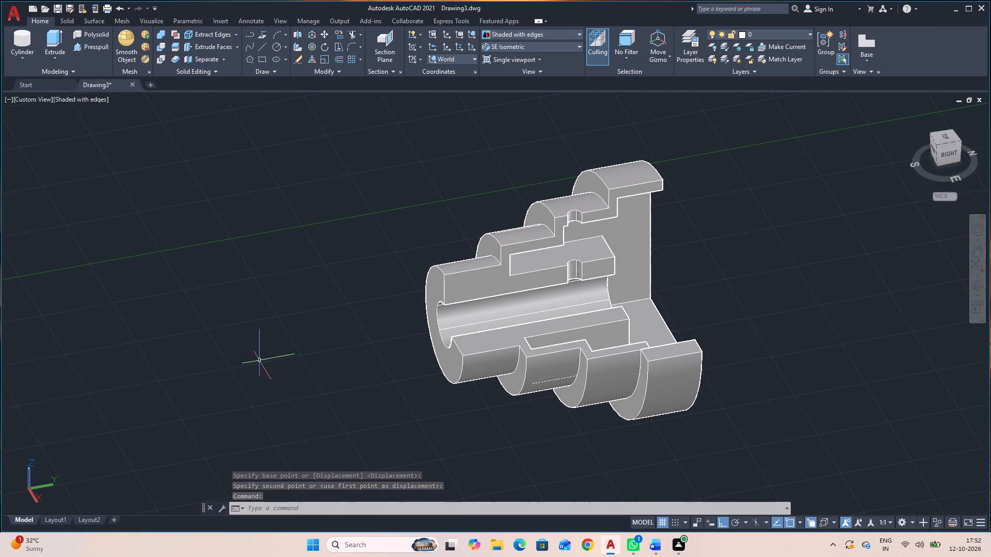
Switch to Layout1 and delete its default viewport to leave the sheet empty.
click(53, 521)
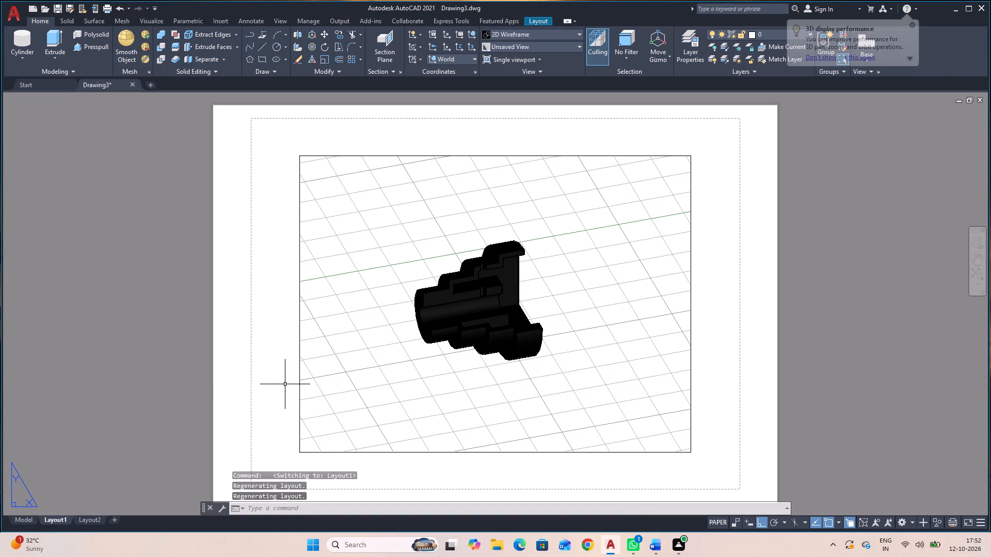
click(301, 382)
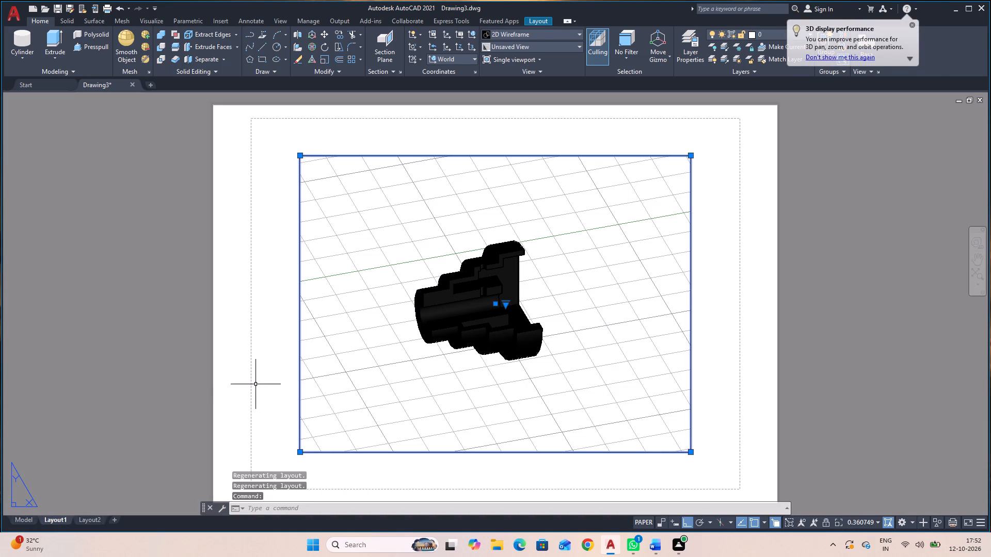
key(Delete)
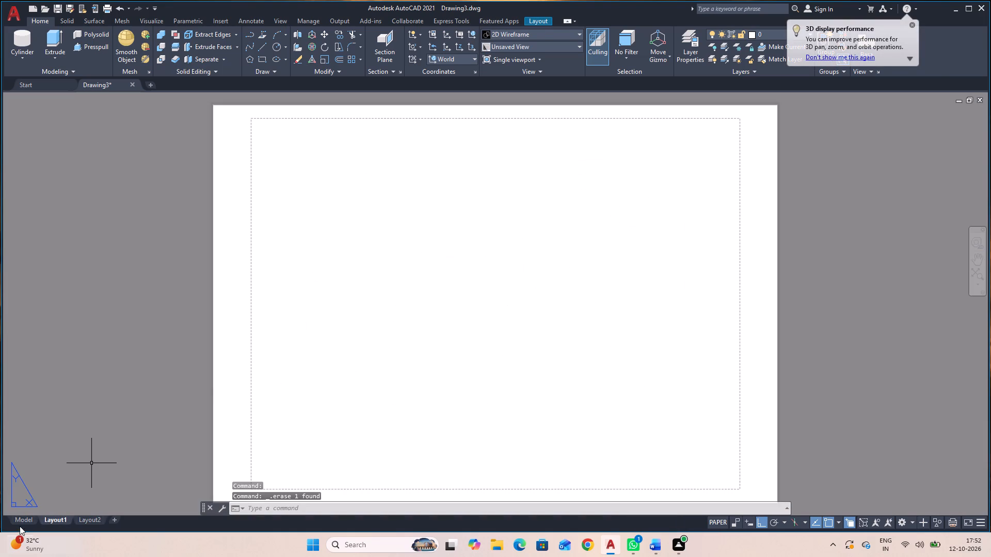
Create a 1:4 base view from the model-space solid and place it in the upper-right area of the Layout1 sheet.
click(23, 519)
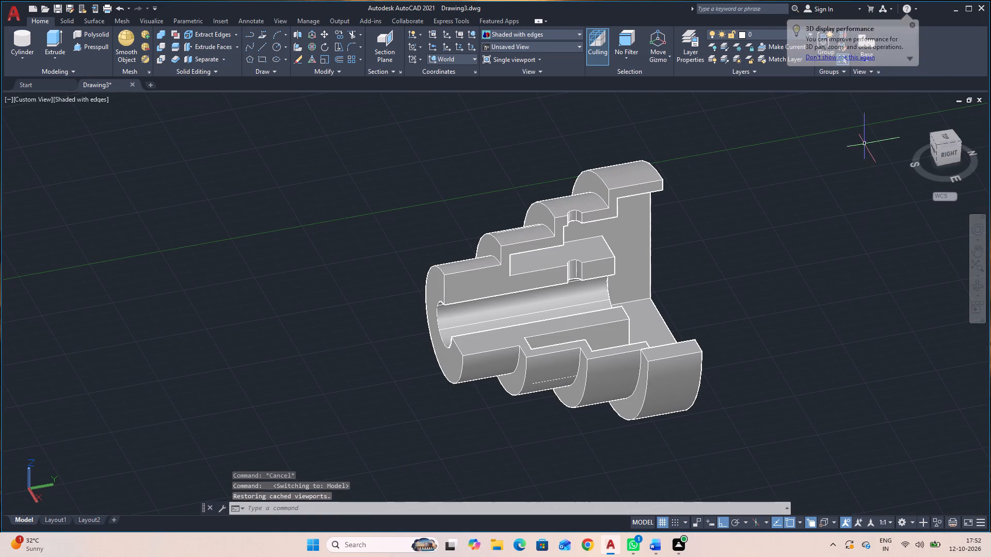
click(865, 48)
click(876, 74)
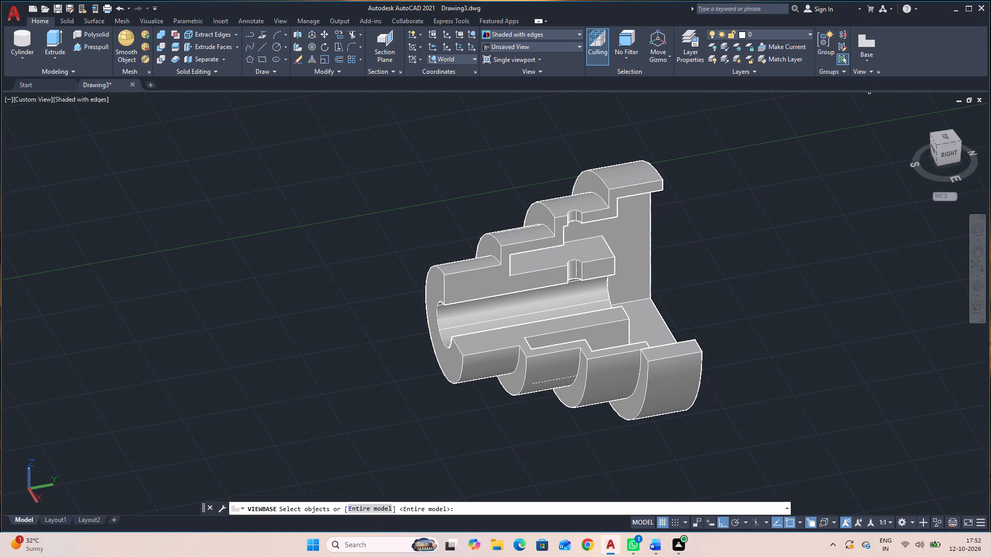
click(640, 348)
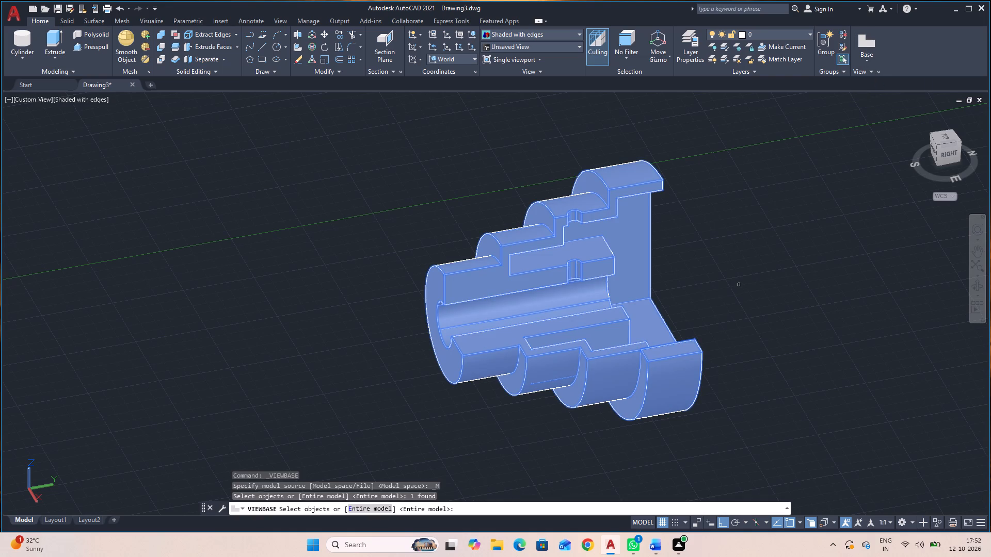
key(Return)
key(Return)
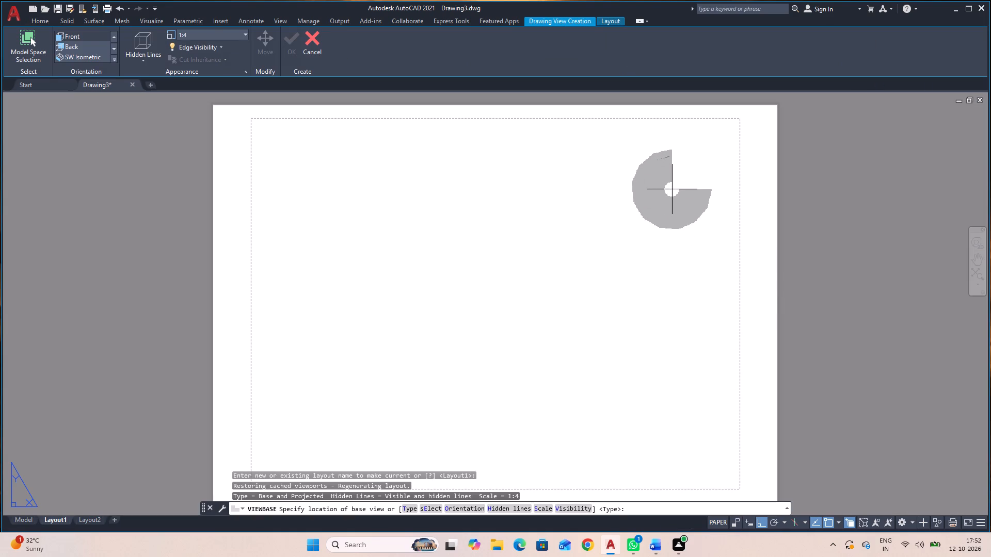
click(666, 220)
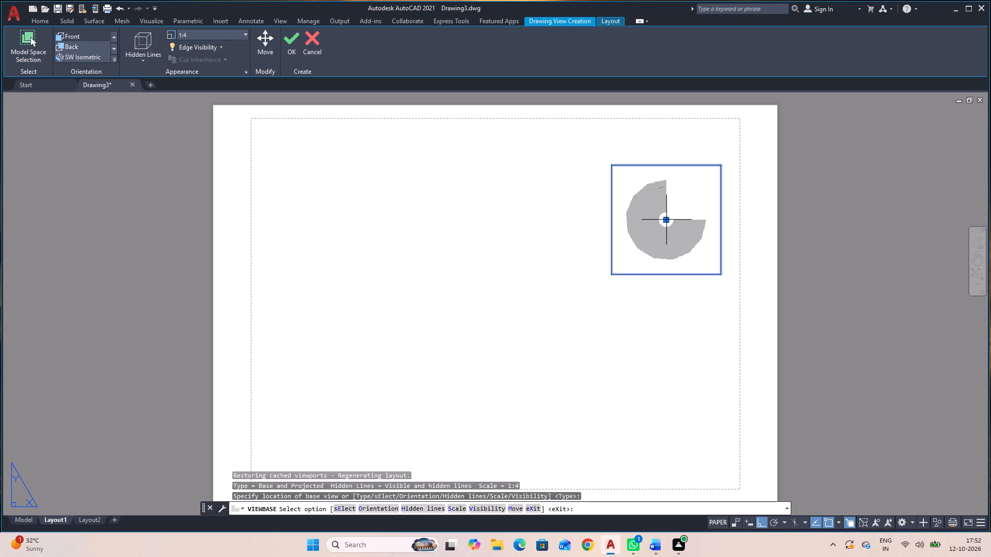
key(Return)
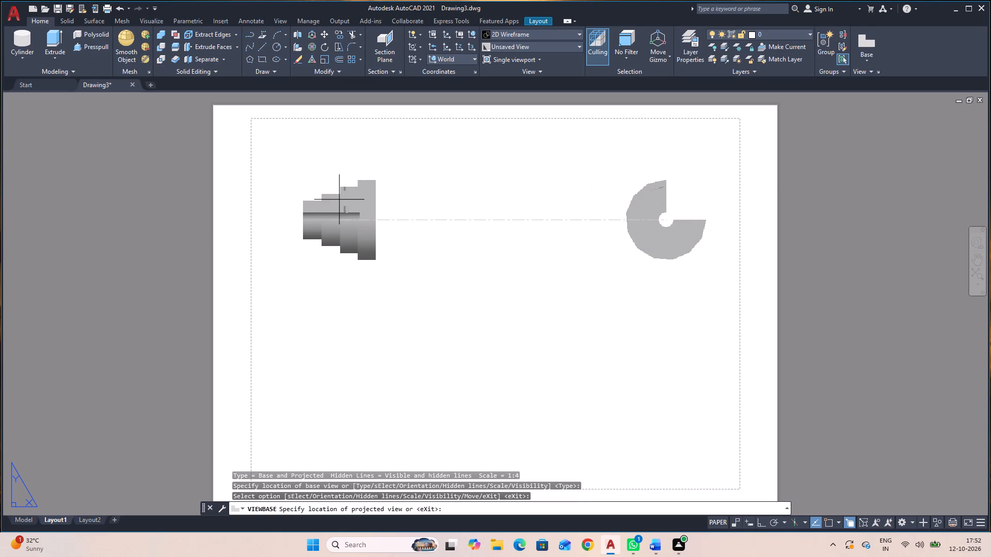
Place three projected views: a side view level with the base view, an isometric diagonally below-left, and another directly below the base.
click(345, 202)
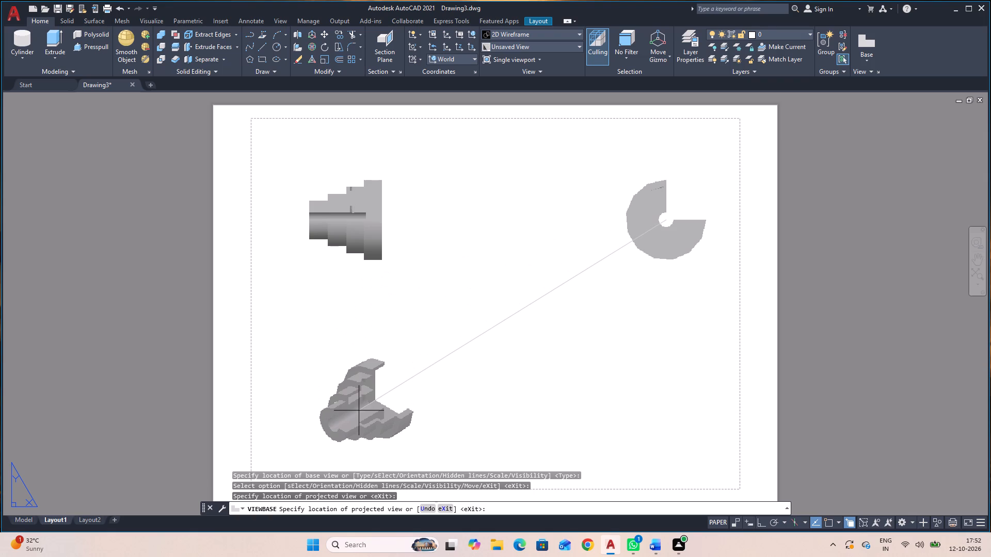
click(351, 411)
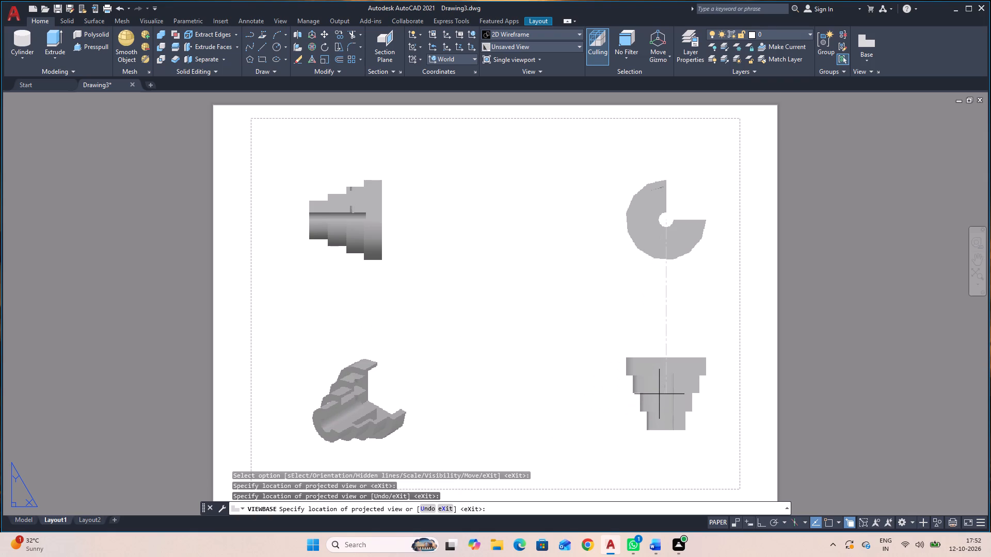
click(661, 393)
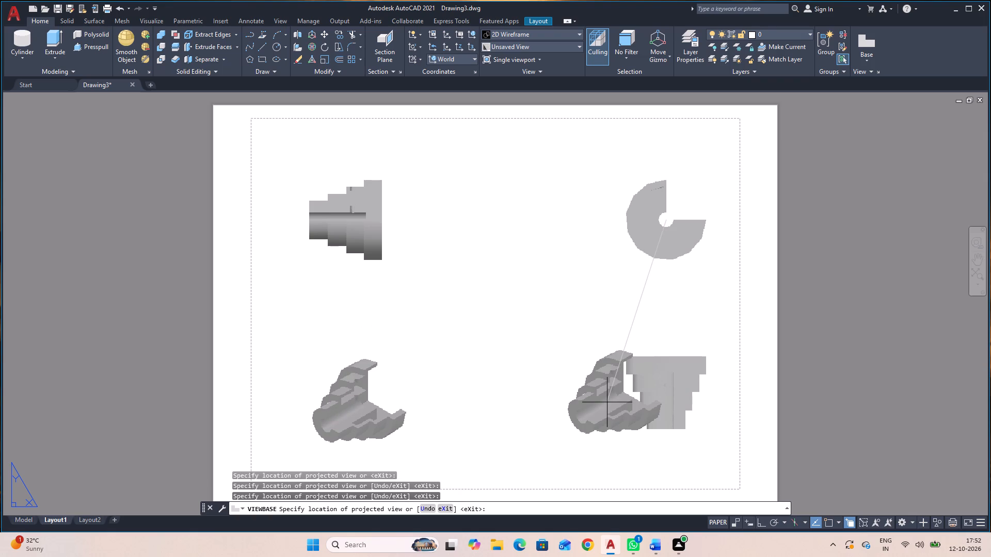
key(Return)
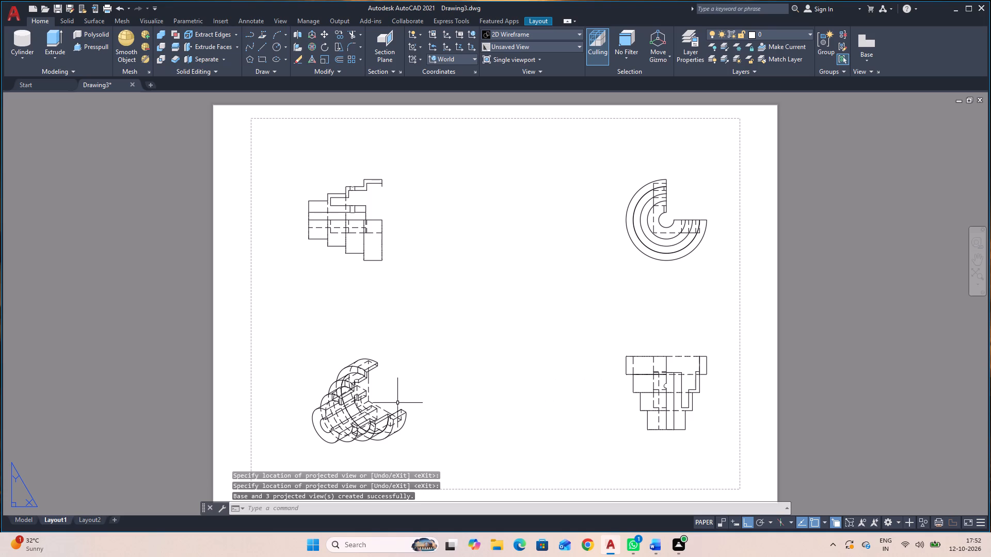
Set the isometric view's display to shaded with visible lines.
double_click(352, 407)
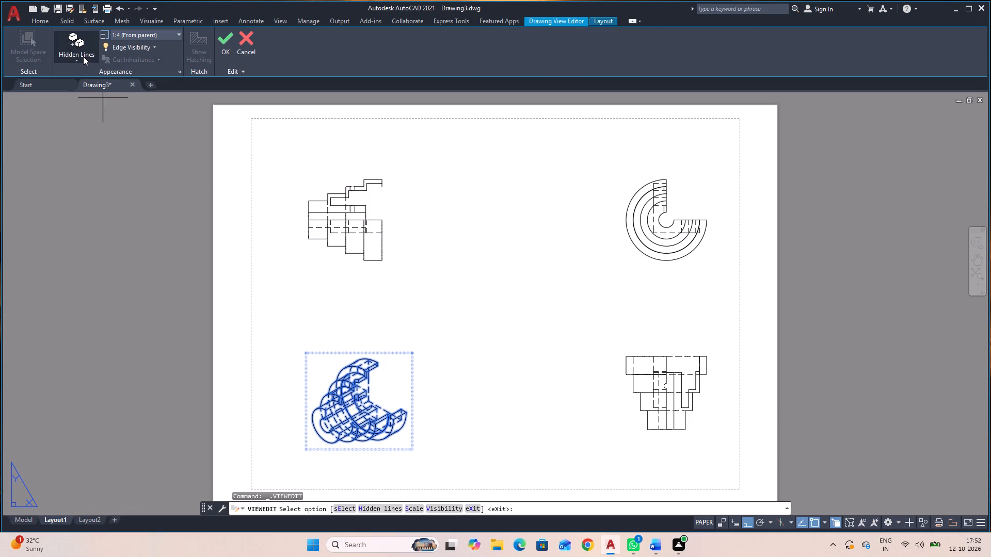
click(83, 56)
click(113, 129)
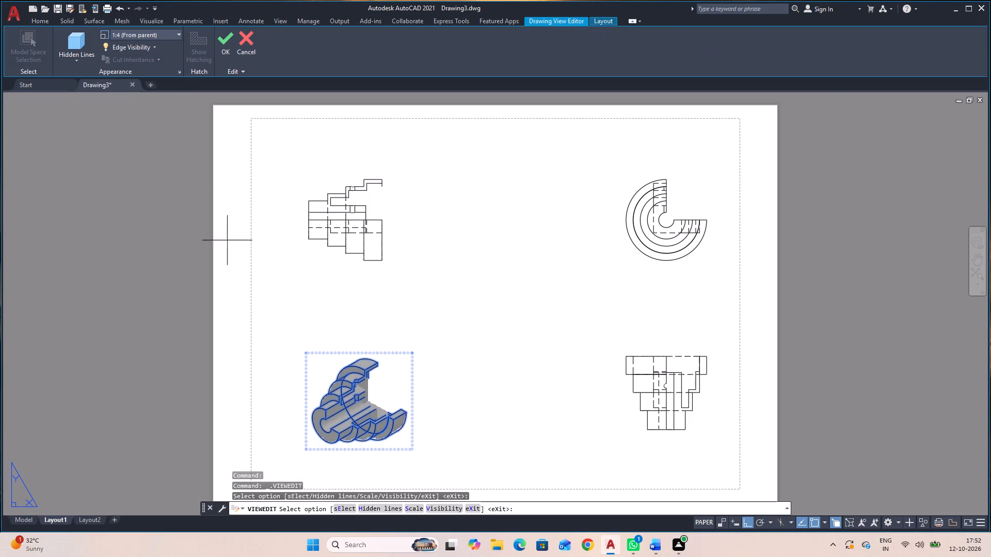
key(Escape)
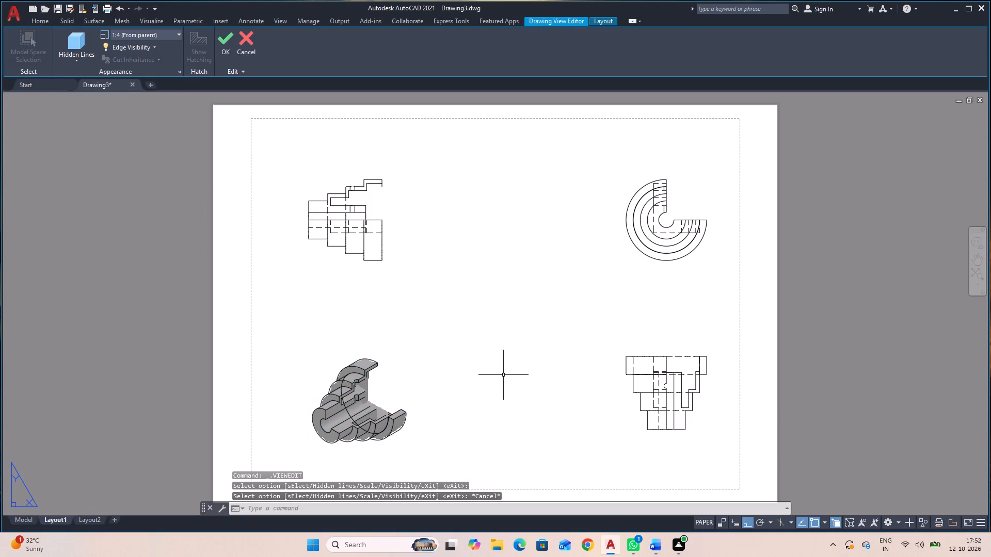
Try a 1:1 scale on the base view, and settle on 1:2 for it and its projected views.
click(664, 227)
click(679, 220)
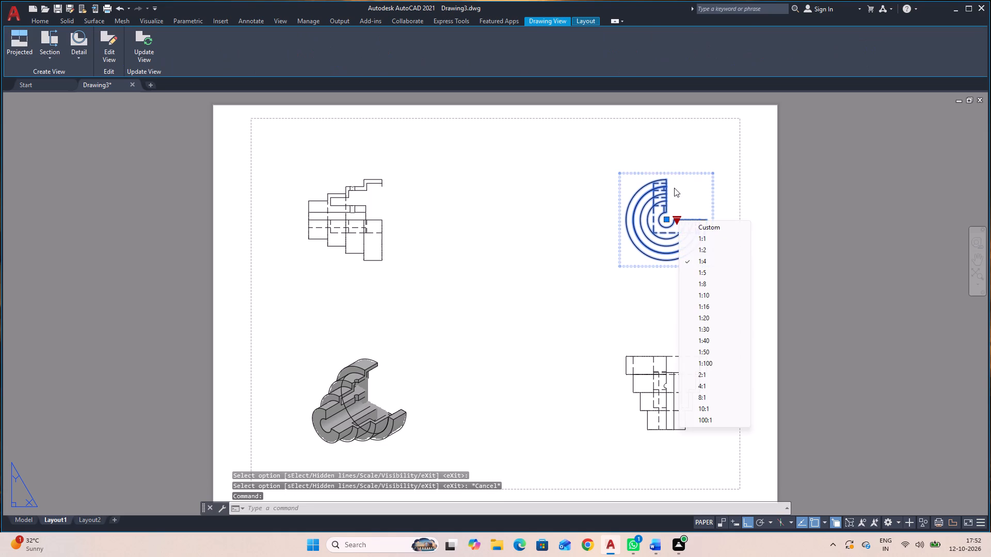
click(703, 240)
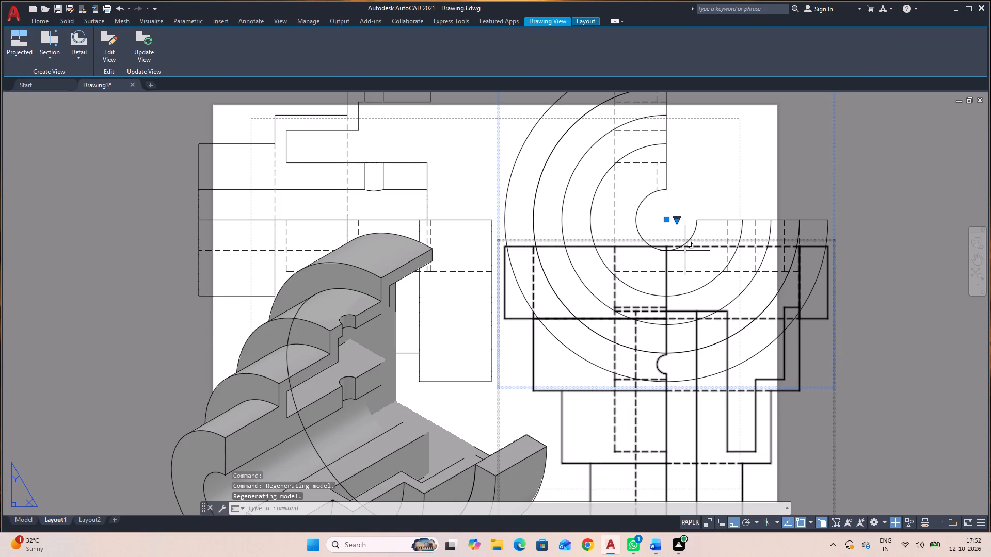
click(679, 218)
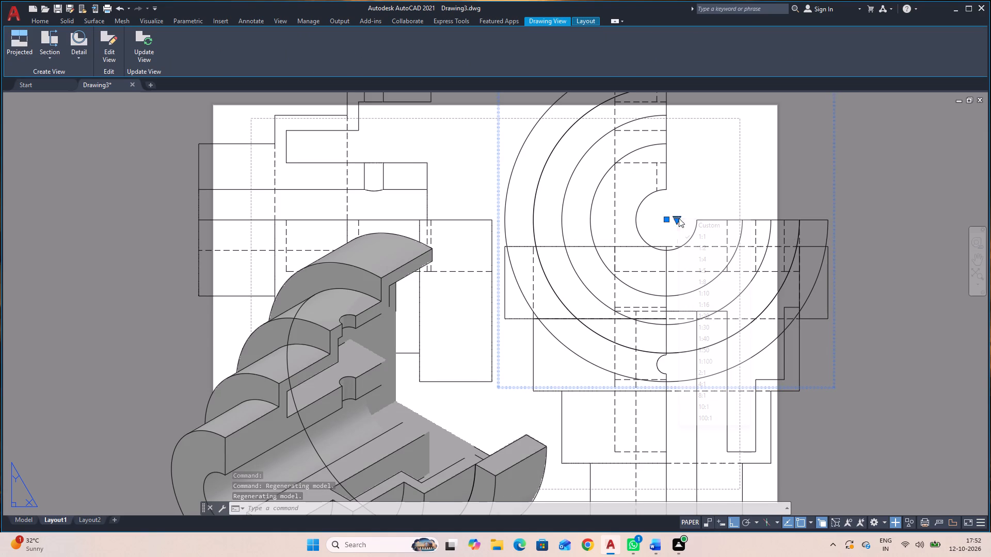
click(697, 247)
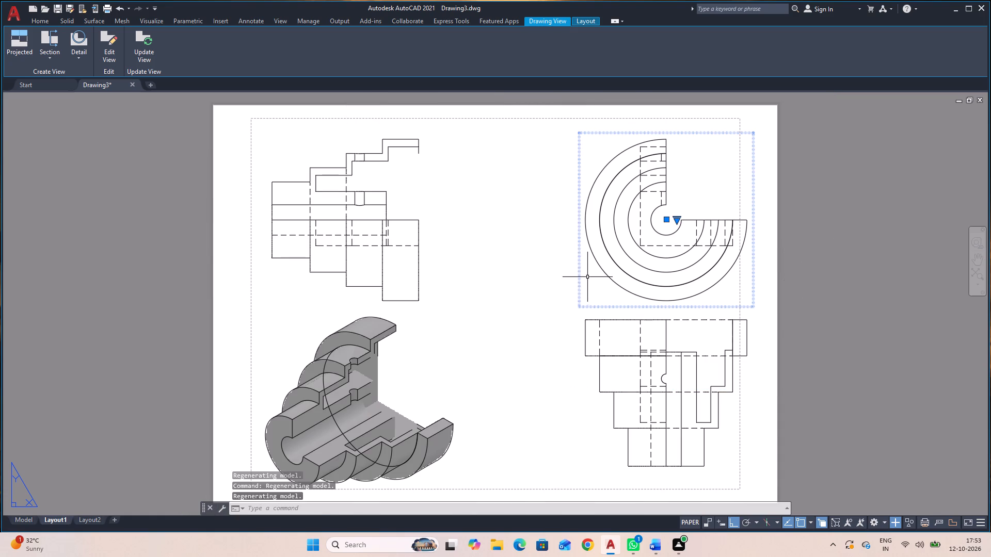
Shift the base view horizontally toward the side view so it fits inside the sheet's printable margin.
click(668, 220)
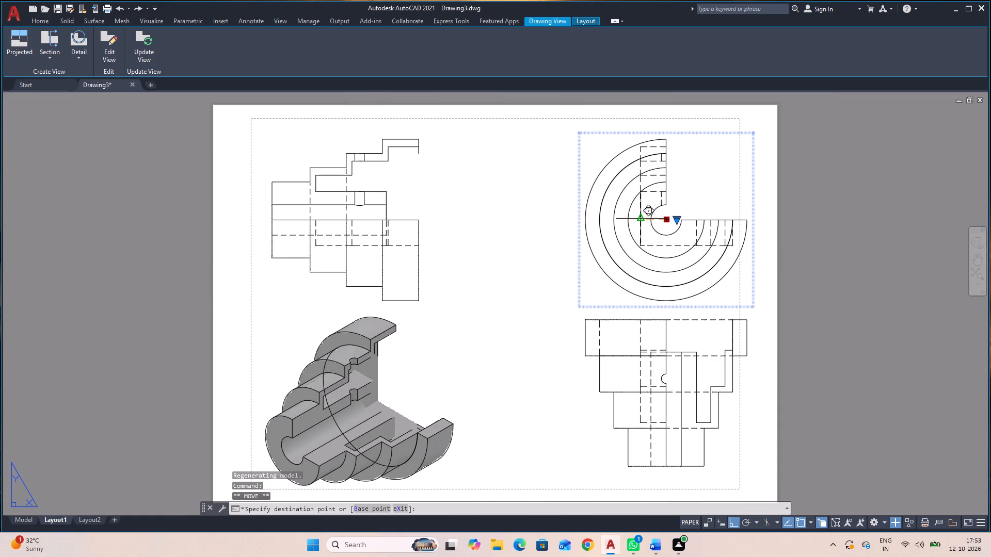
click(634, 220)
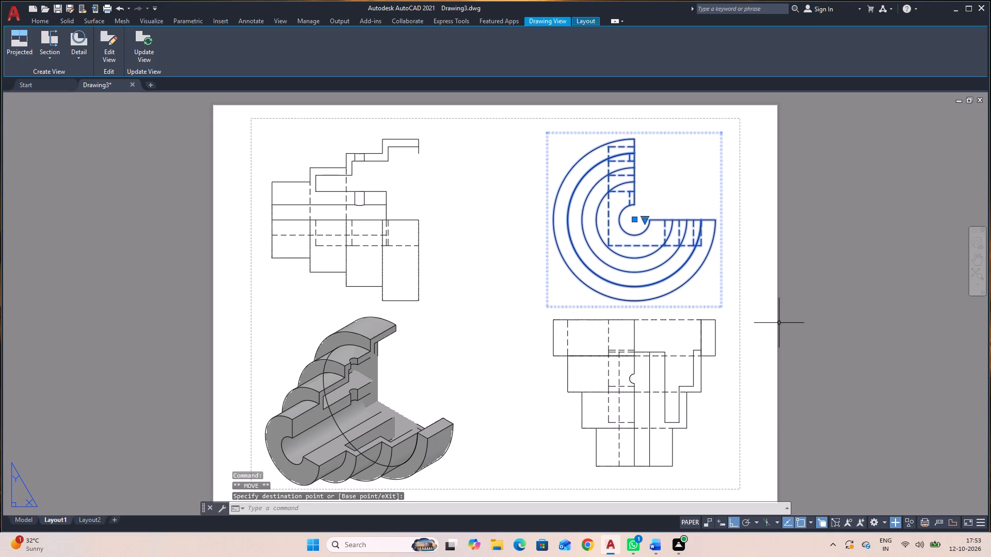
key(Escape)
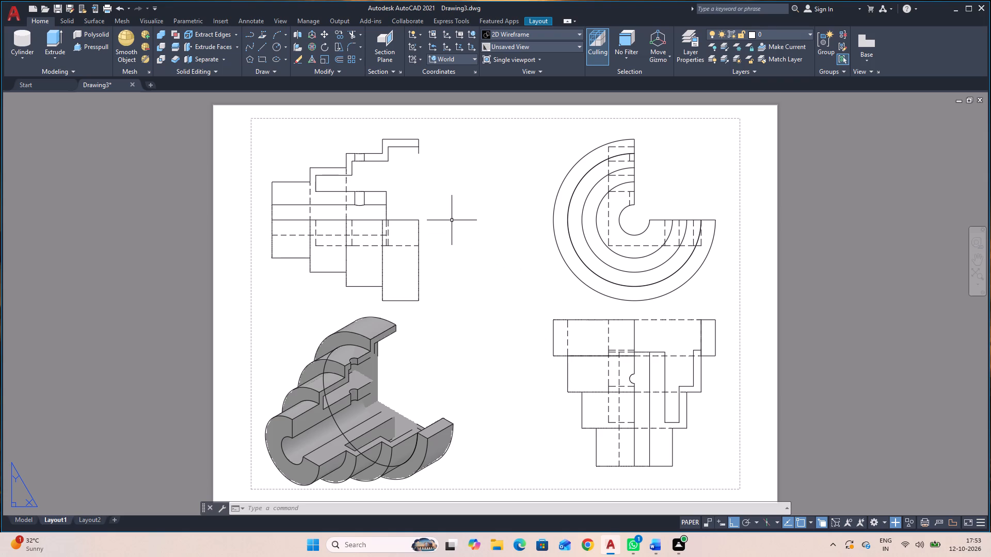
Add aligned length dimensions above the largest and second-largest diameter steps in the side view.
text(DAL)
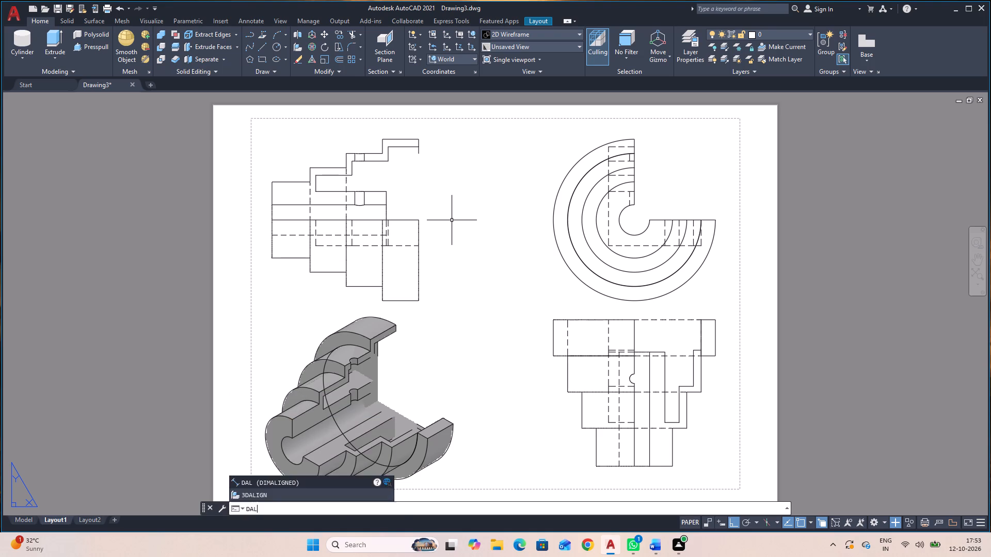
key(space)
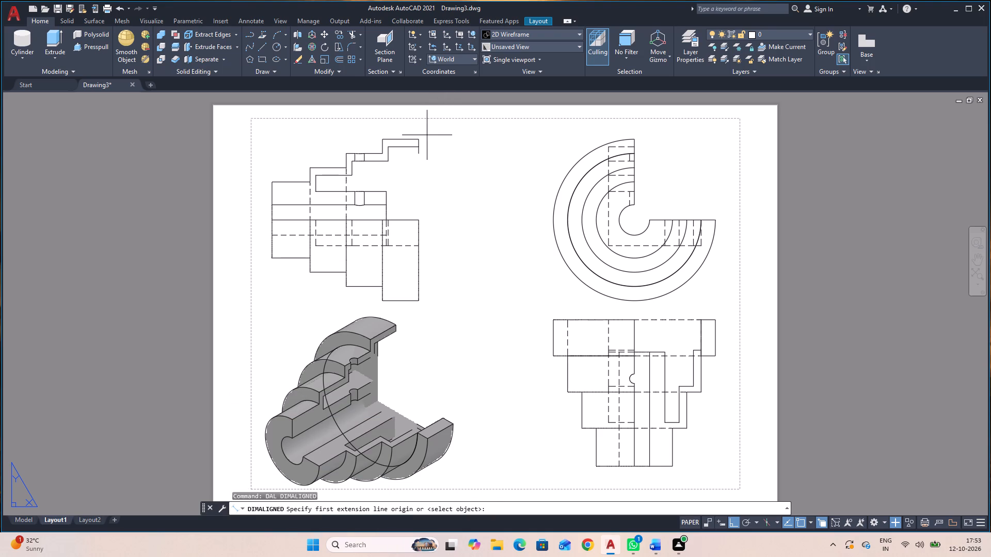
click(419, 138)
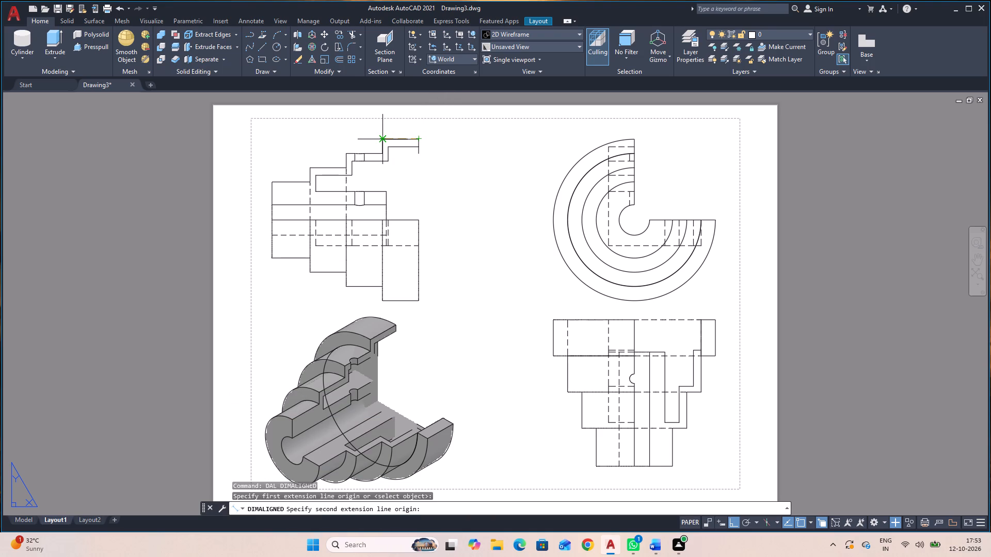
click(384, 139)
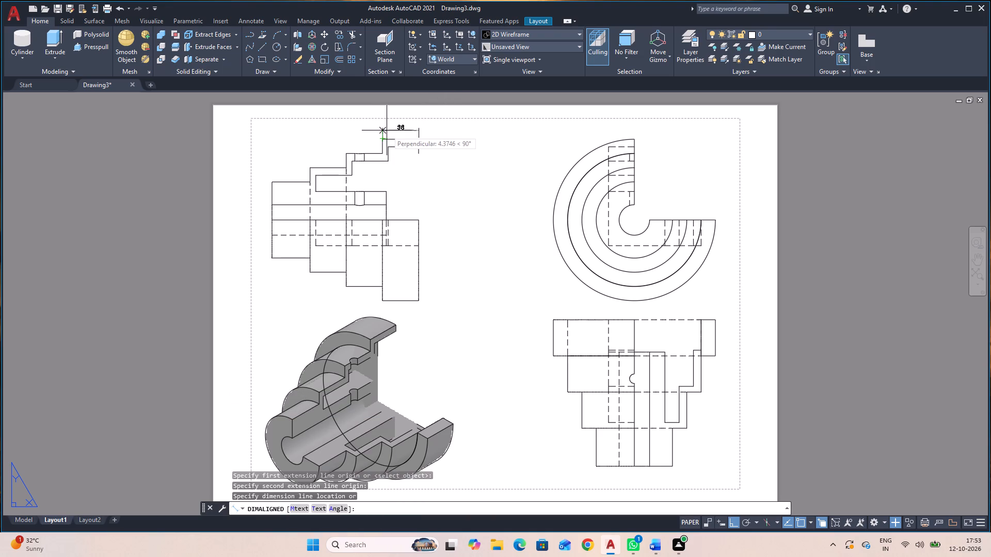
click(387, 130)
key(space)
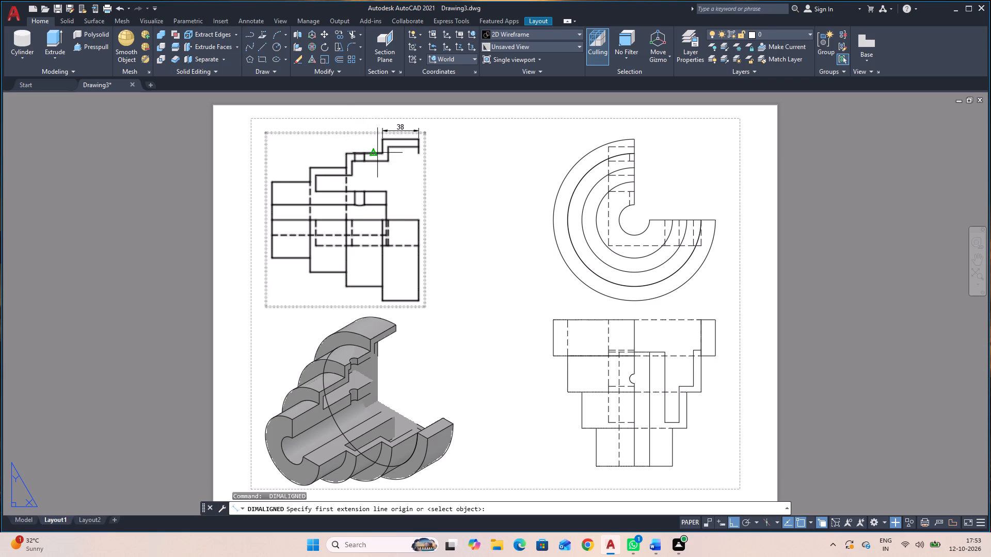
click(384, 153)
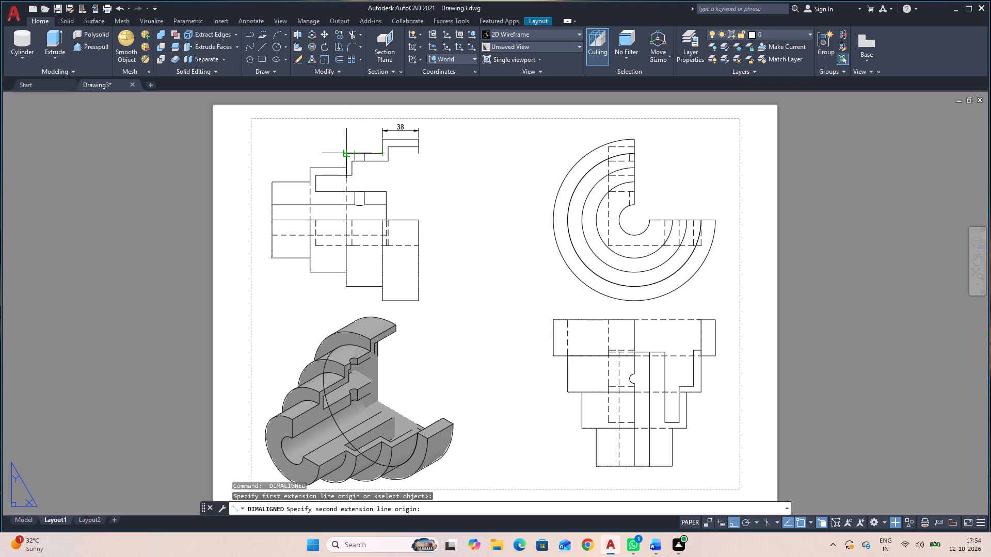
click(346, 151)
click(350, 146)
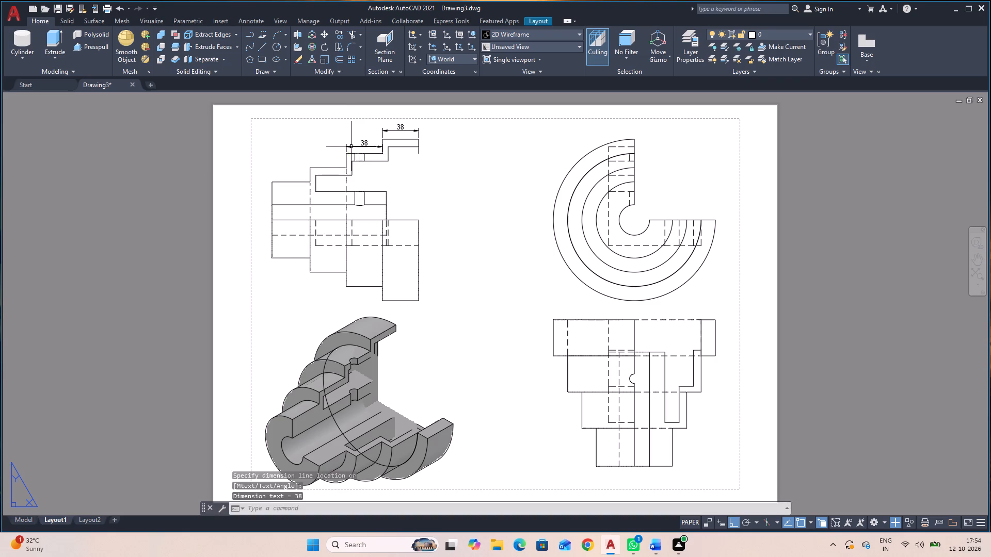
Add aligned length dimensions above the third-largest and smallest diameter steps in the side view.
key(space)
click(344, 168)
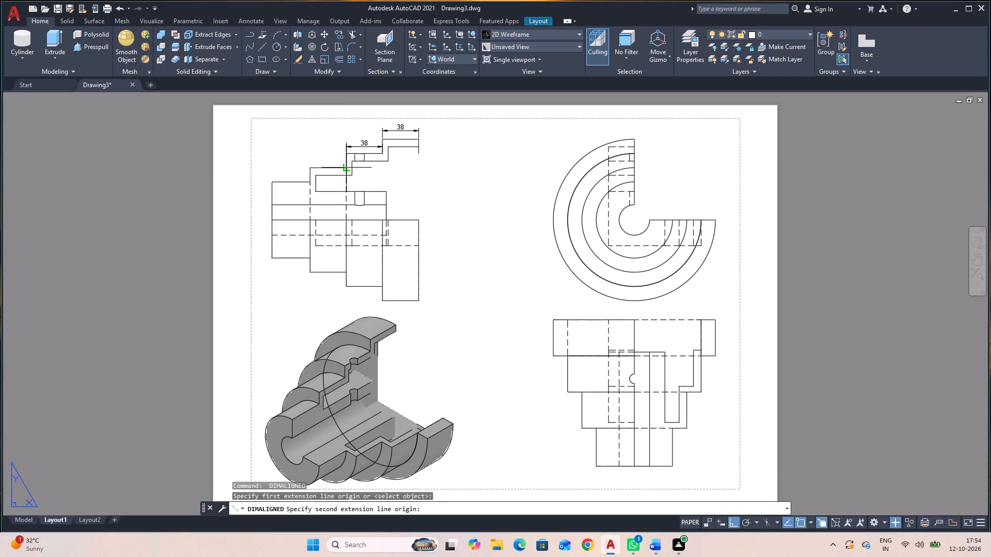
click(312, 166)
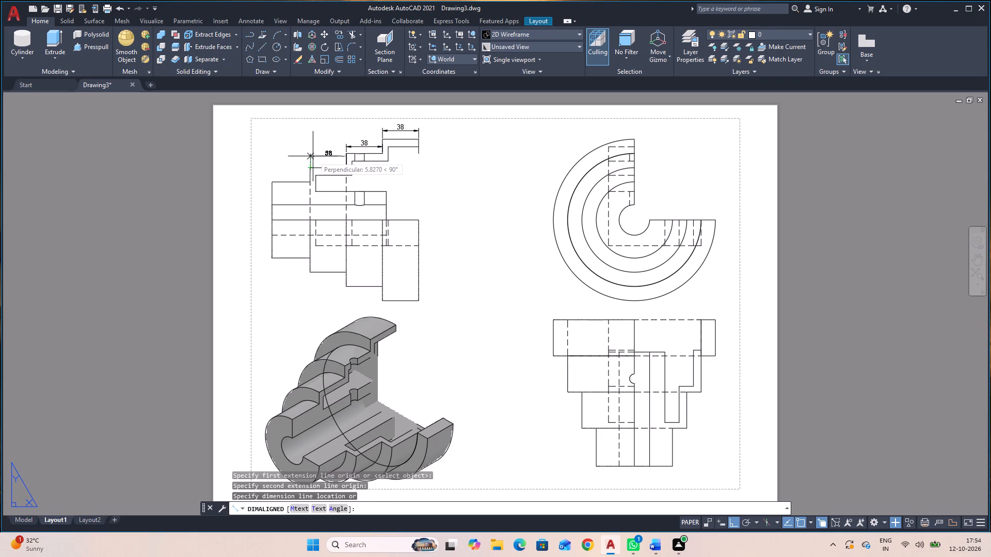
click(315, 160)
key(space)
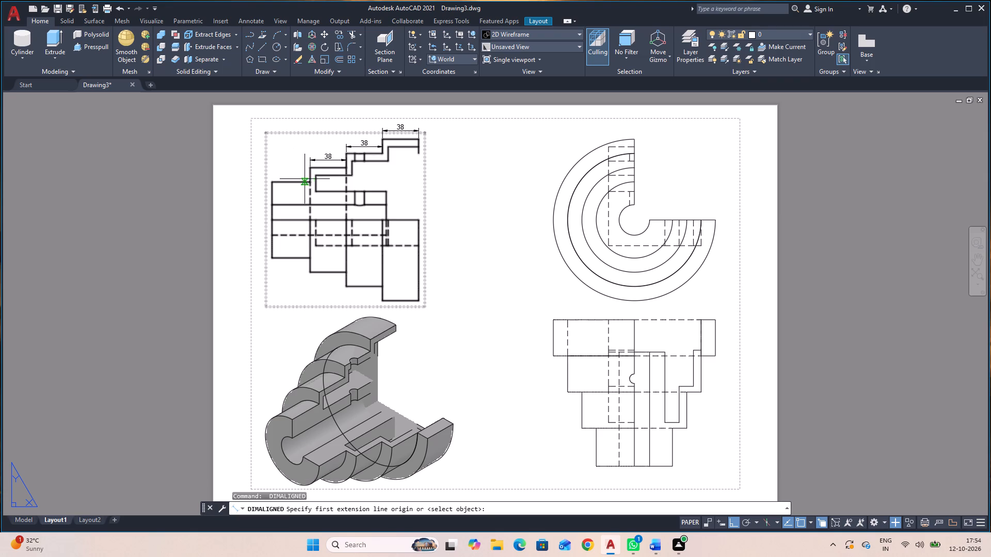
click(307, 181)
click(275, 181)
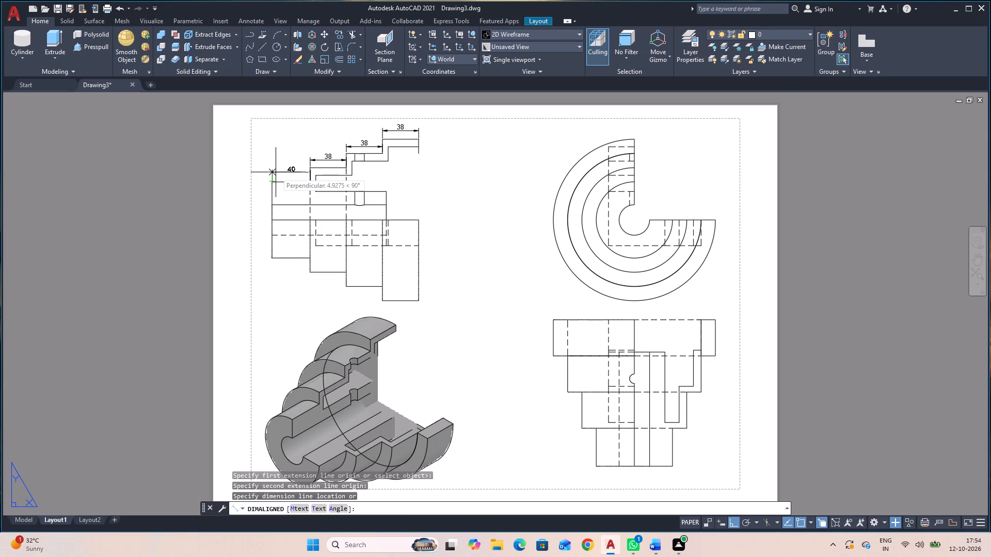
click(276, 173)
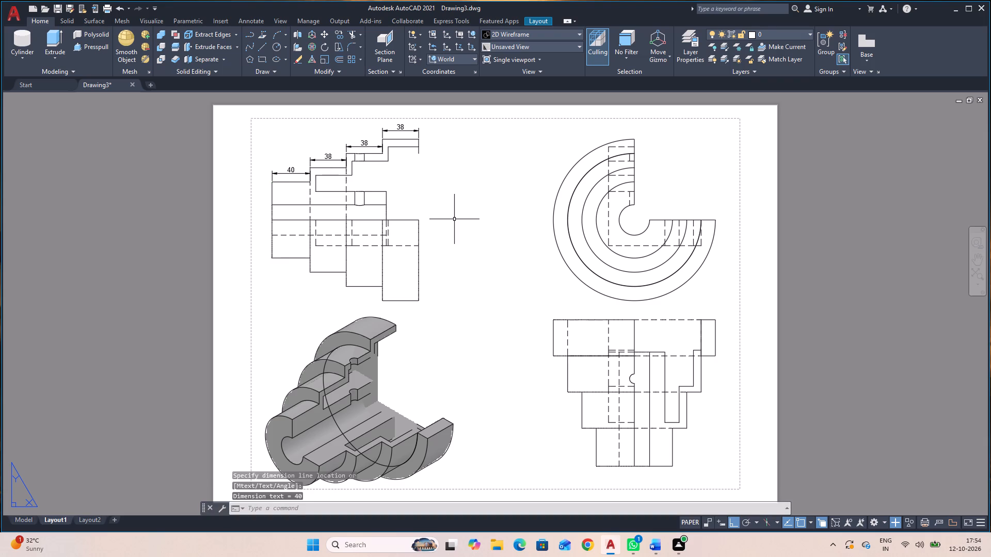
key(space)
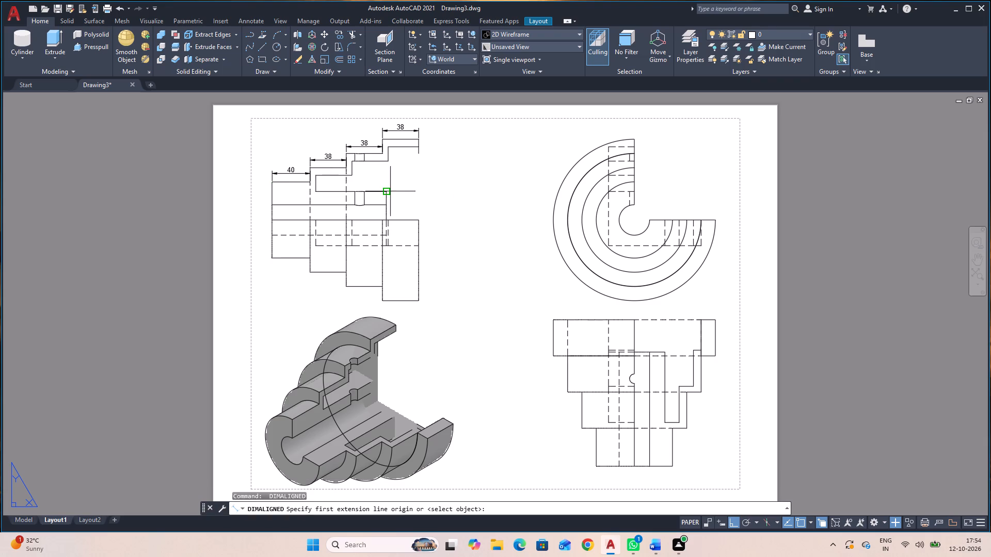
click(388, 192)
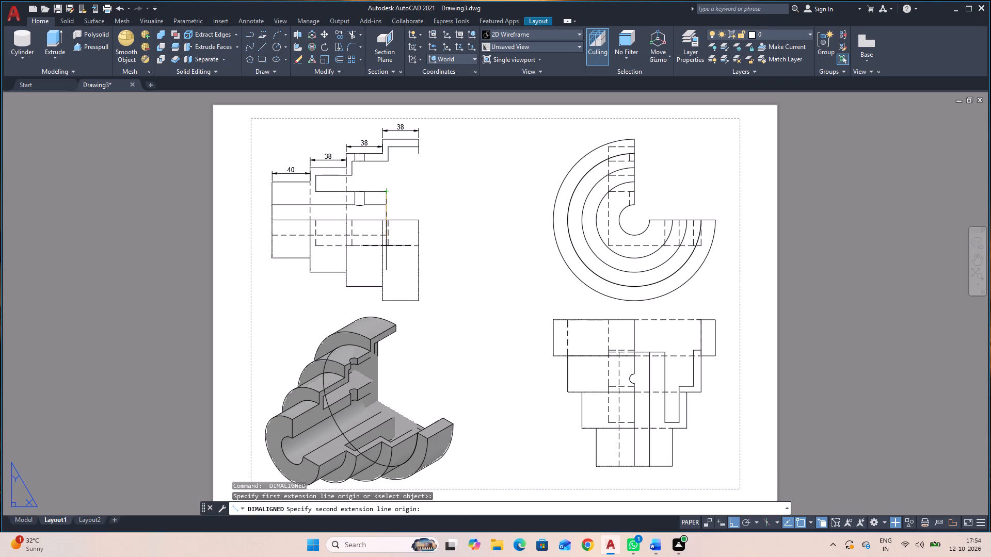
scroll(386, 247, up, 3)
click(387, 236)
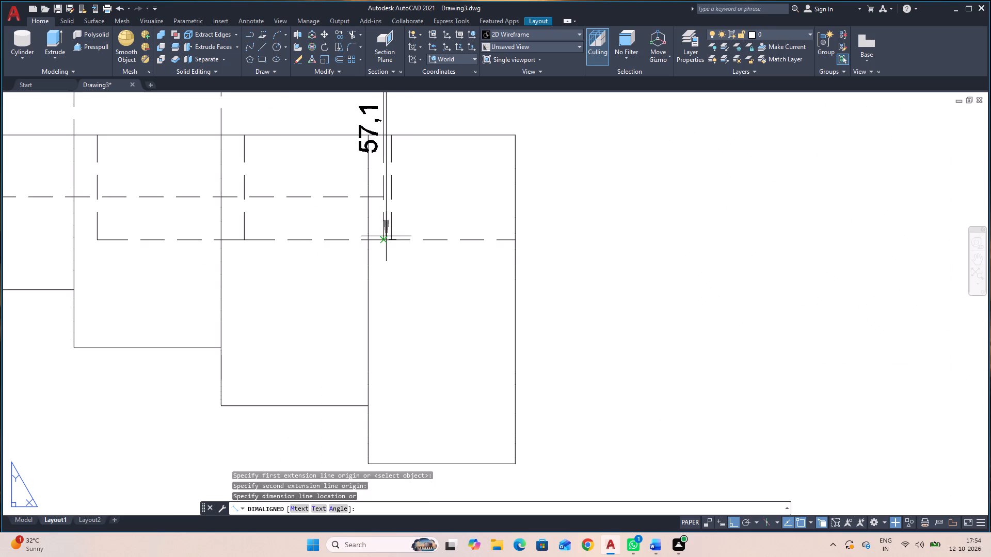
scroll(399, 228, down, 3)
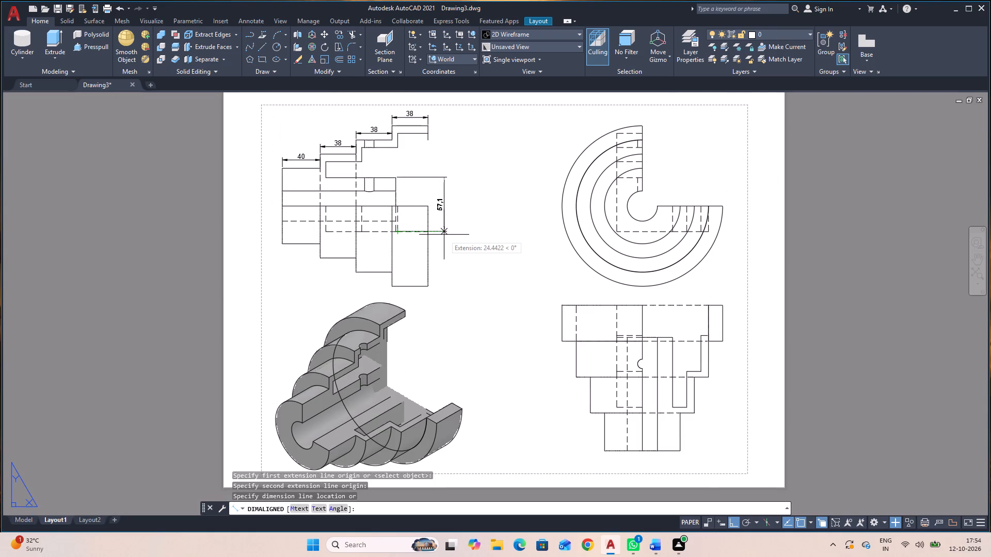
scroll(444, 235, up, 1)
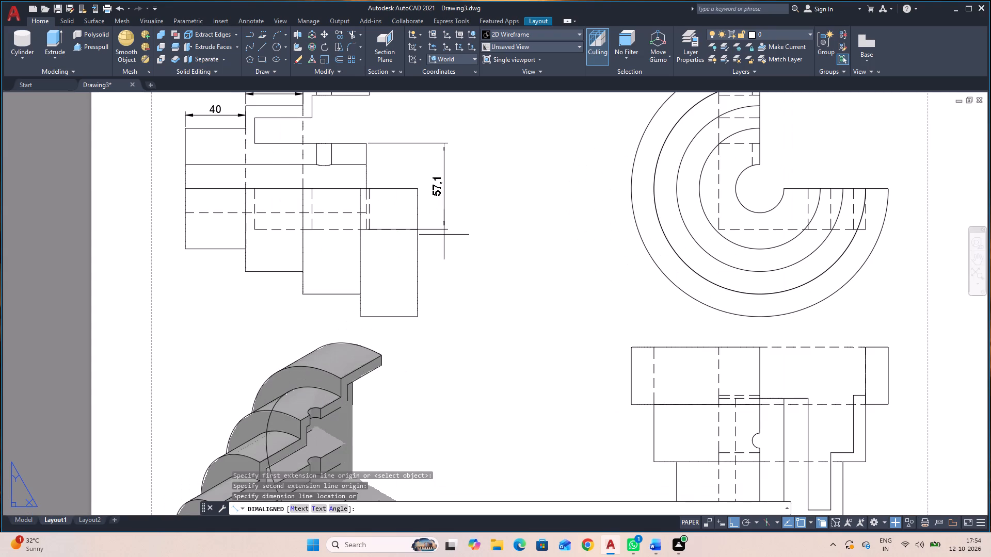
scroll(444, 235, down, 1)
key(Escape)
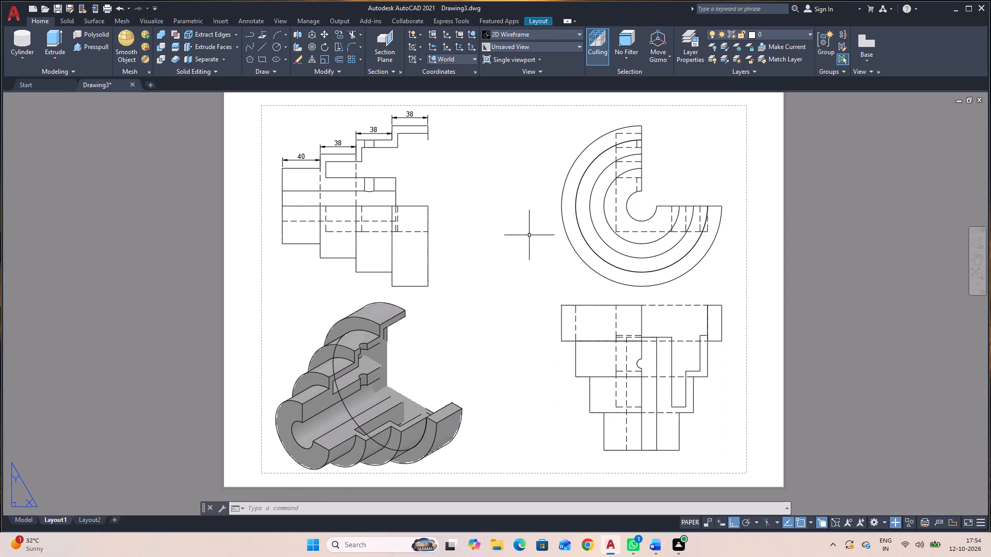
Add aligned dimensions for the largest step's wall thickness at its open end and for the shoulder wall thickness beside it in the side view.
key(space)
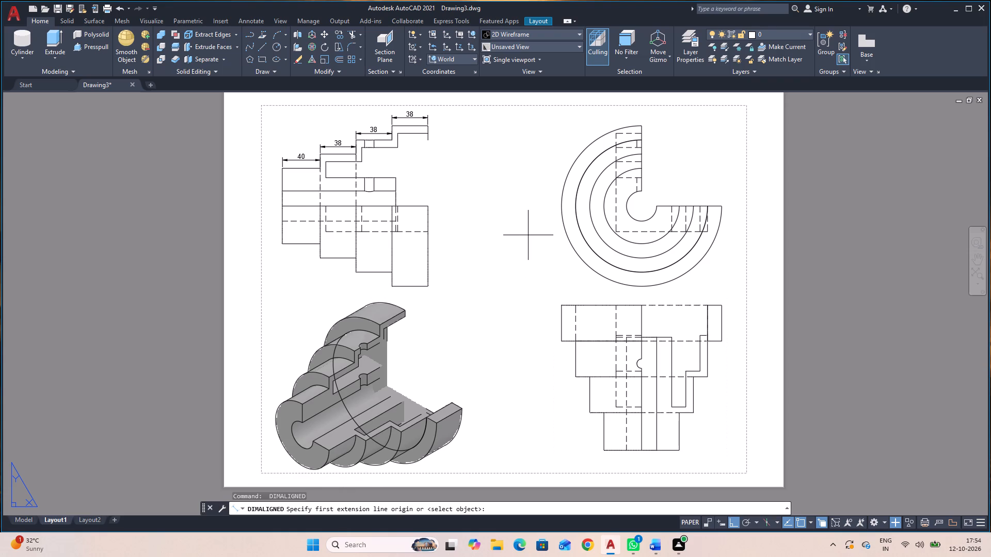
text(DR)
key(a)
key(space)
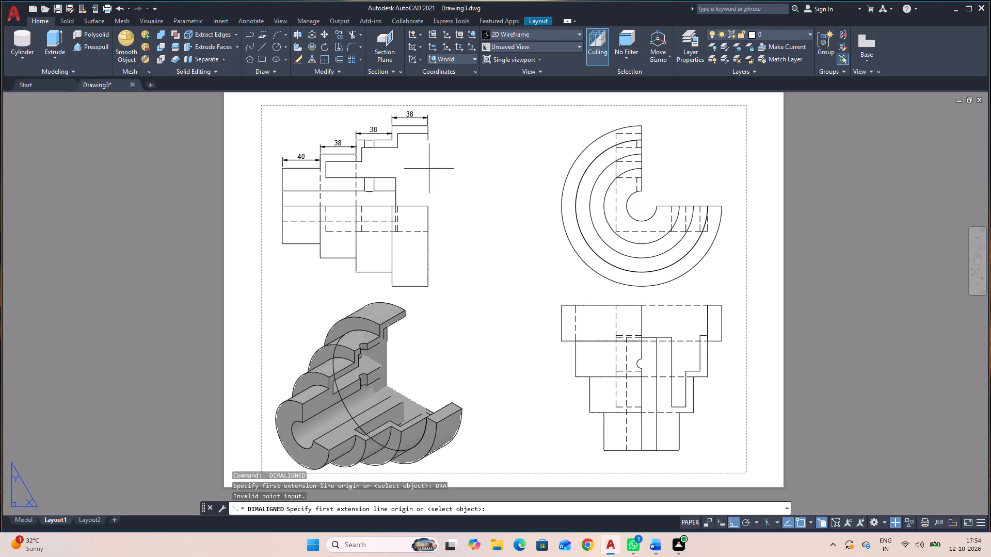
click(428, 123)
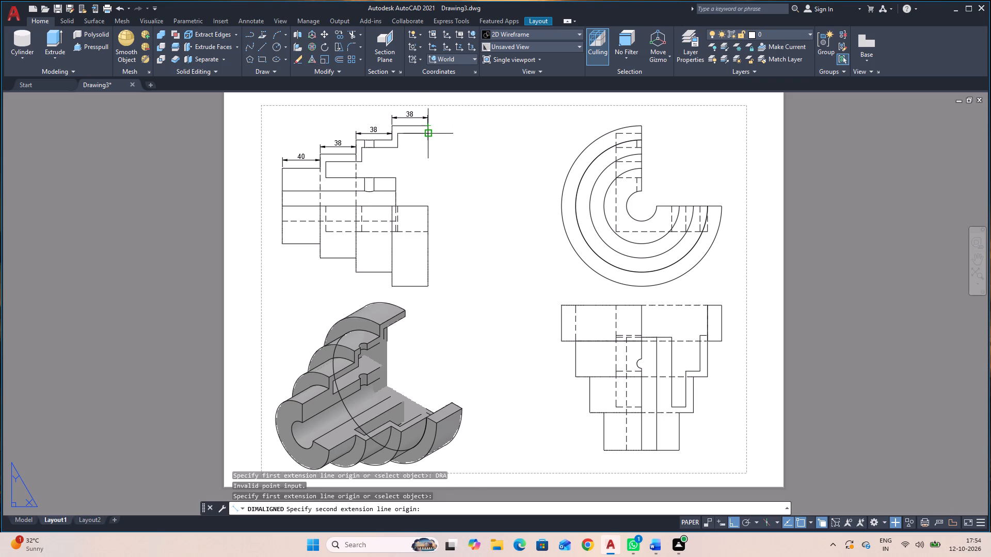
click(427, 132)
click(439, 137)
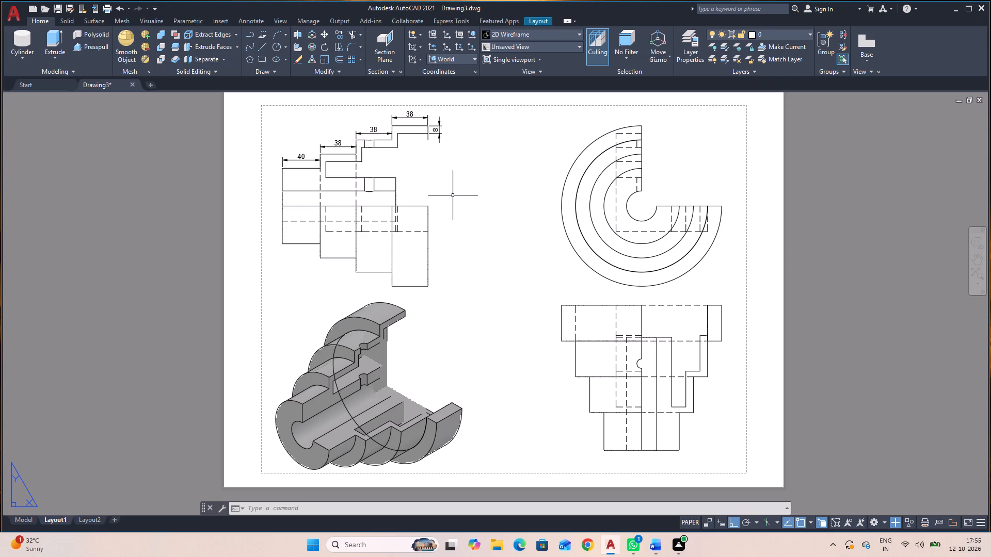
key(space)
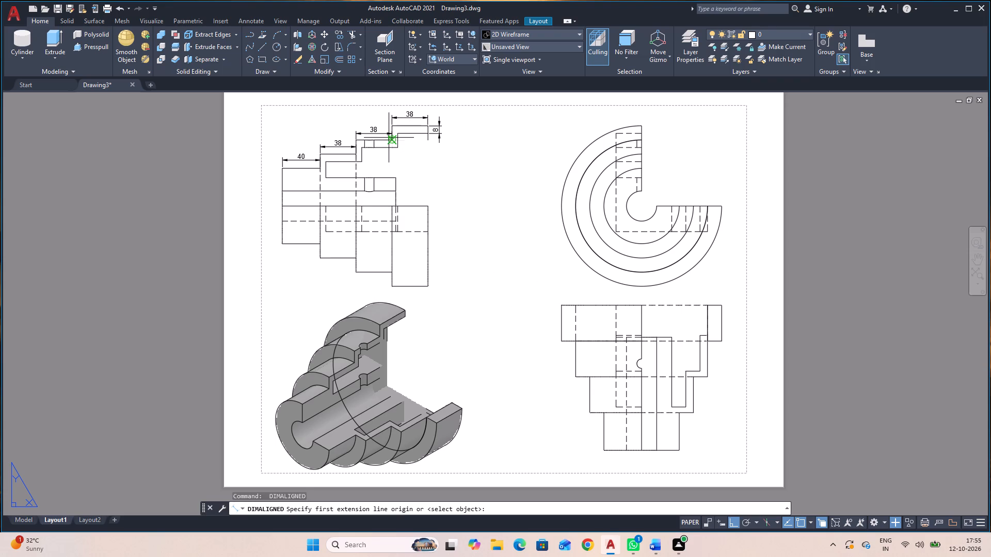
click(389, 140)
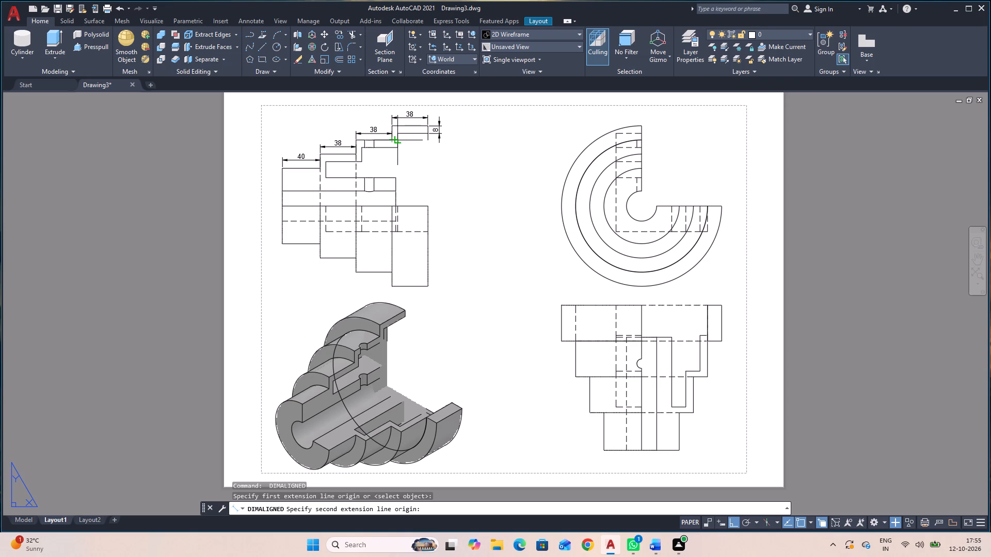
click(398, 140)
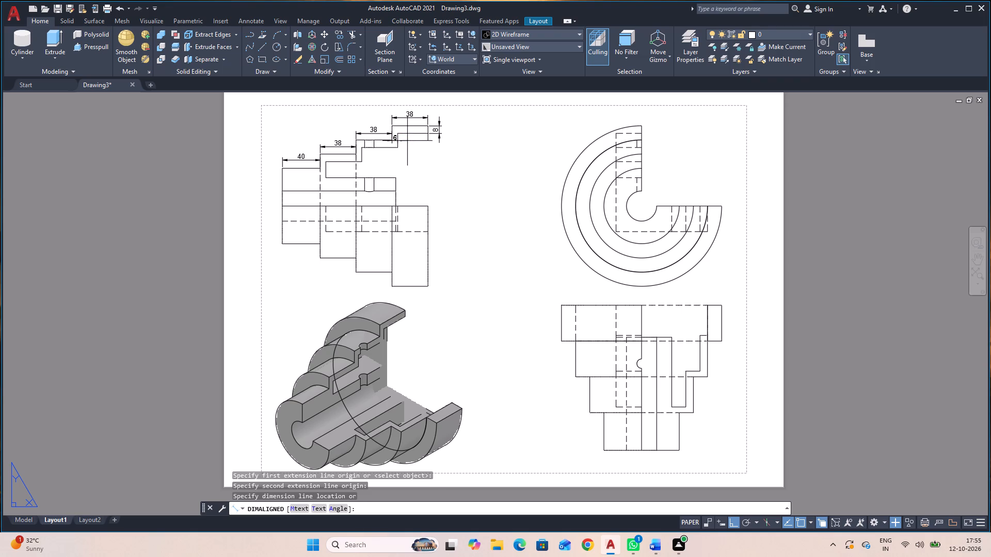
click(407, 141)
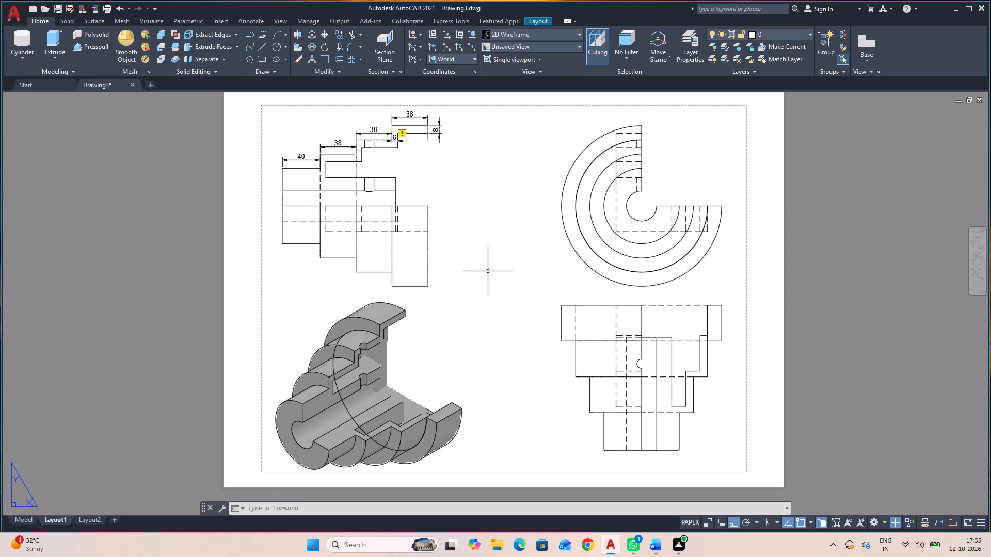
Add radius dimensions to the four concentric outer step arcs in the circular end view, fanning the labels outside the outline.
text(DR)
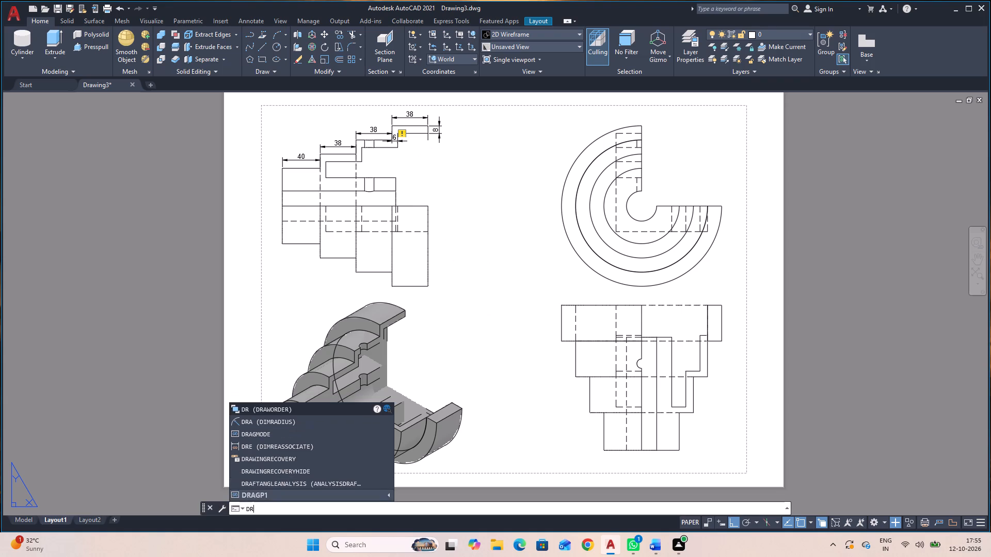
text(A)
key(space)
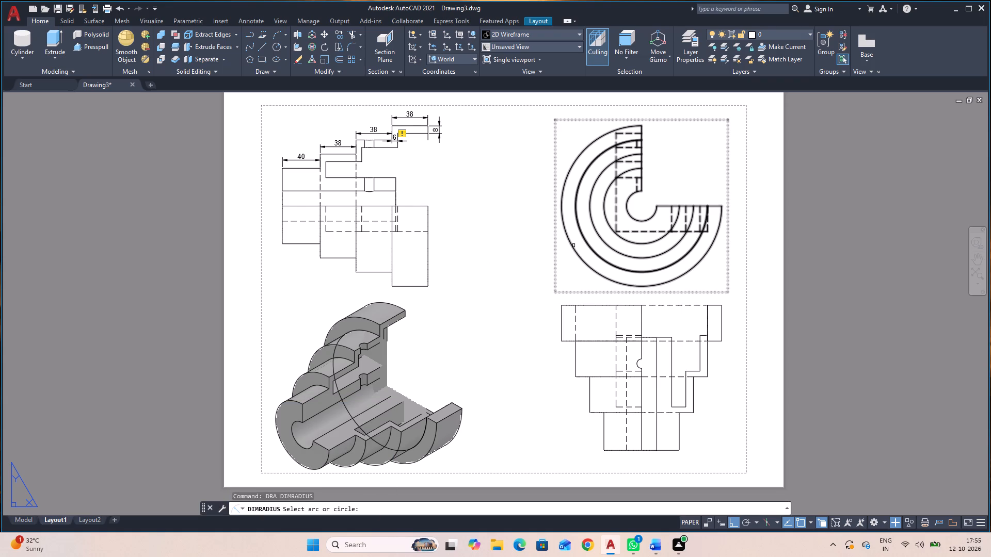
click(575, 159)
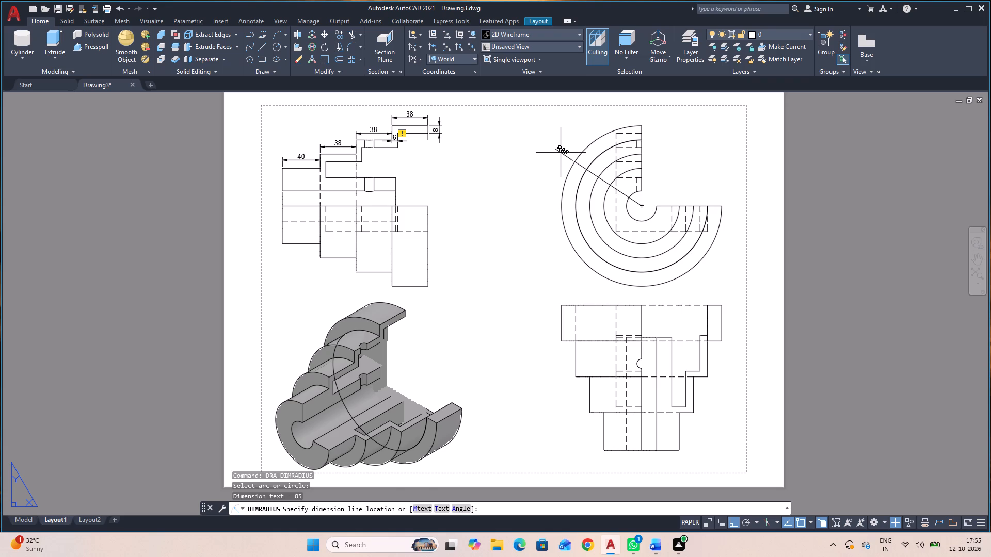
click(562, 149)
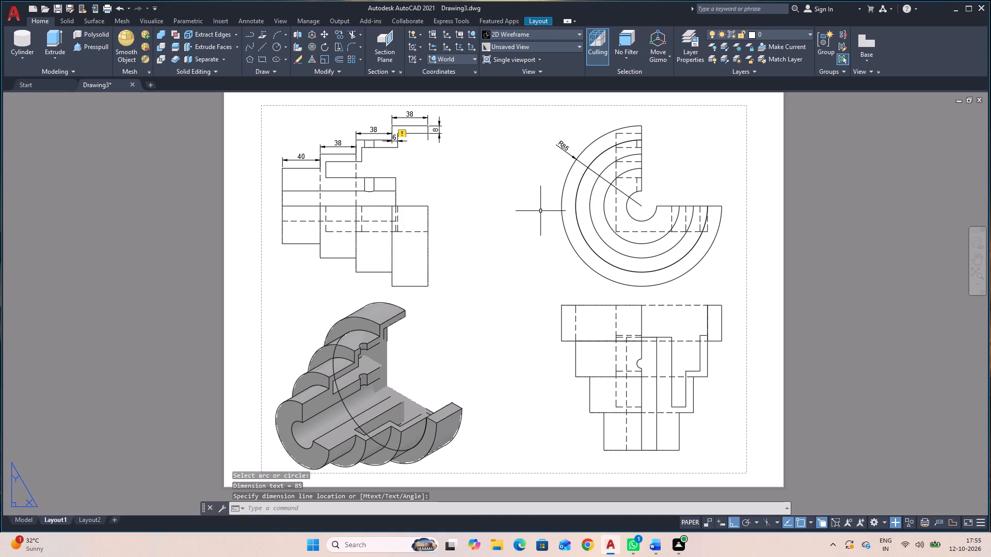
key(space)
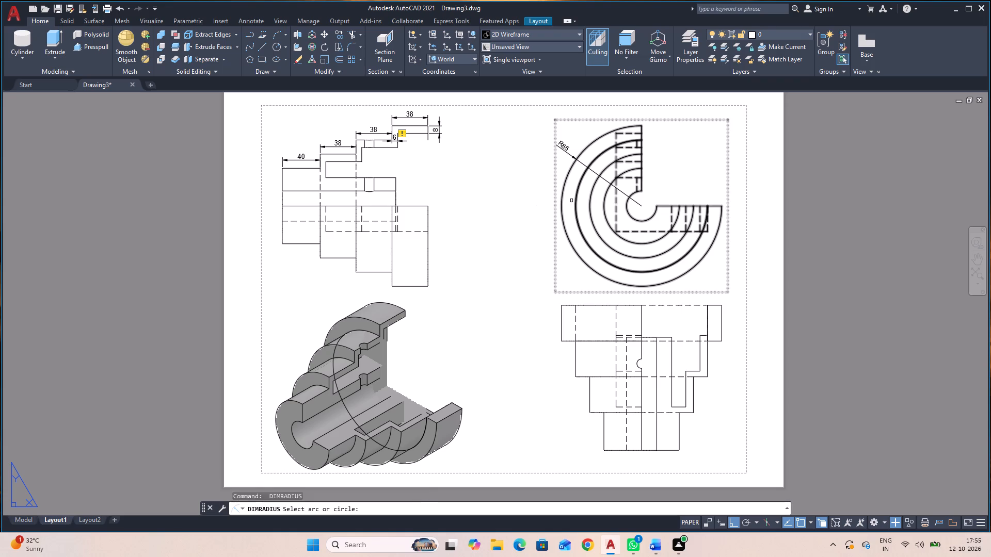
click(576, 201)
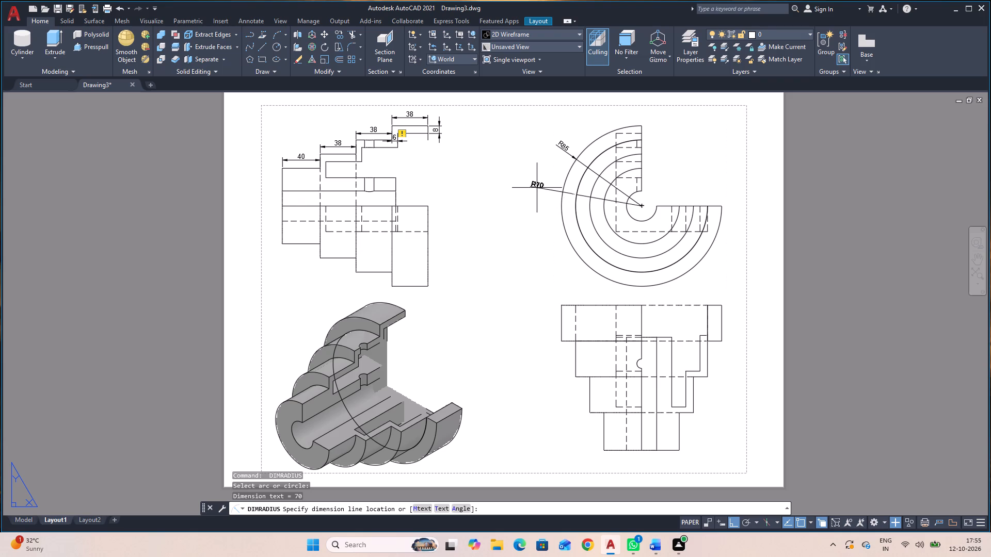
click(552, 165)
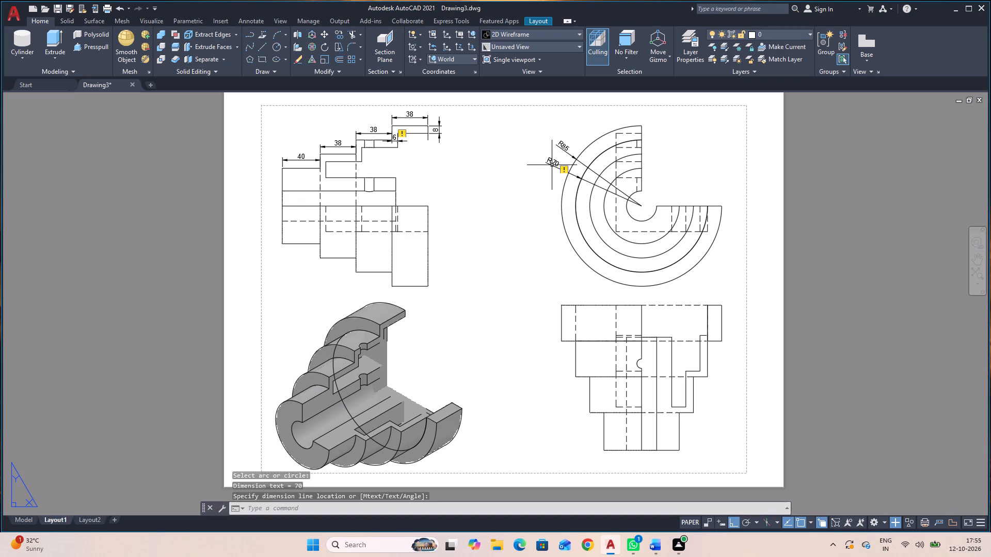
key(space)
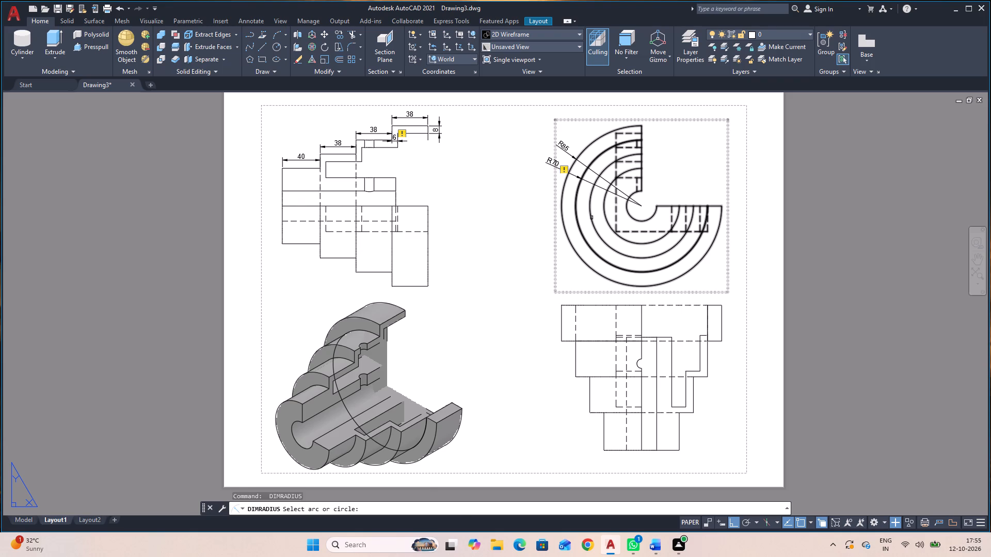
click(592, 218)
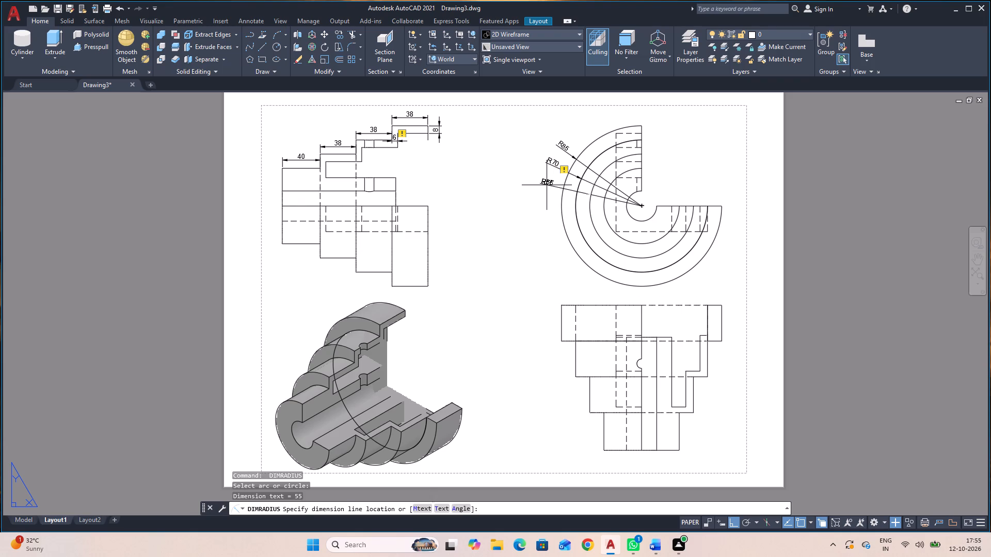
click(547, 184)
key(space)
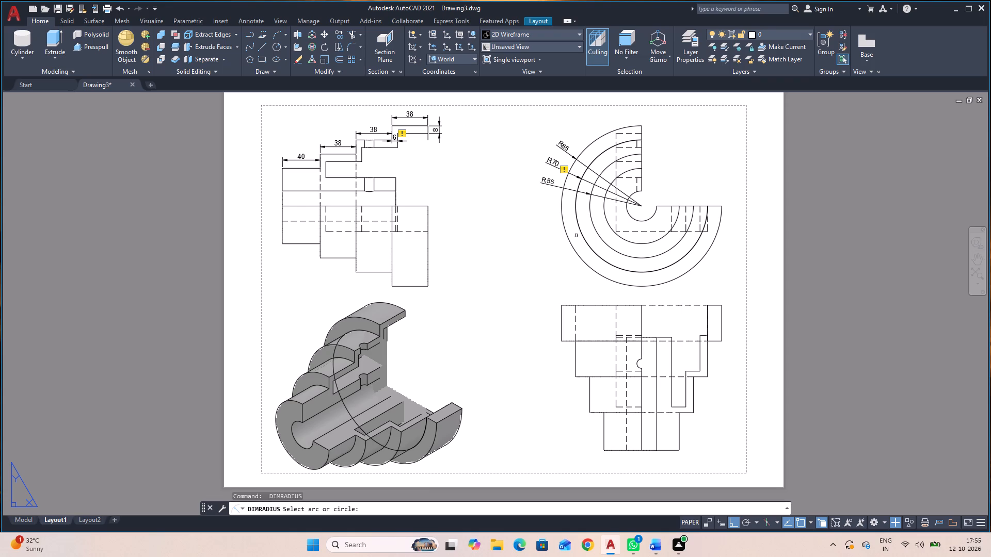
click(604, 213)
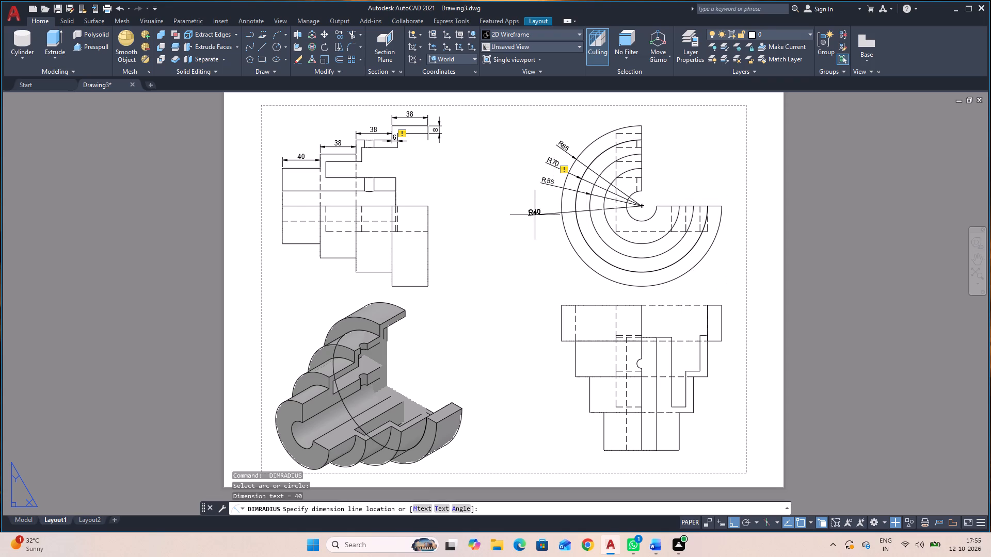
click(543, 203)
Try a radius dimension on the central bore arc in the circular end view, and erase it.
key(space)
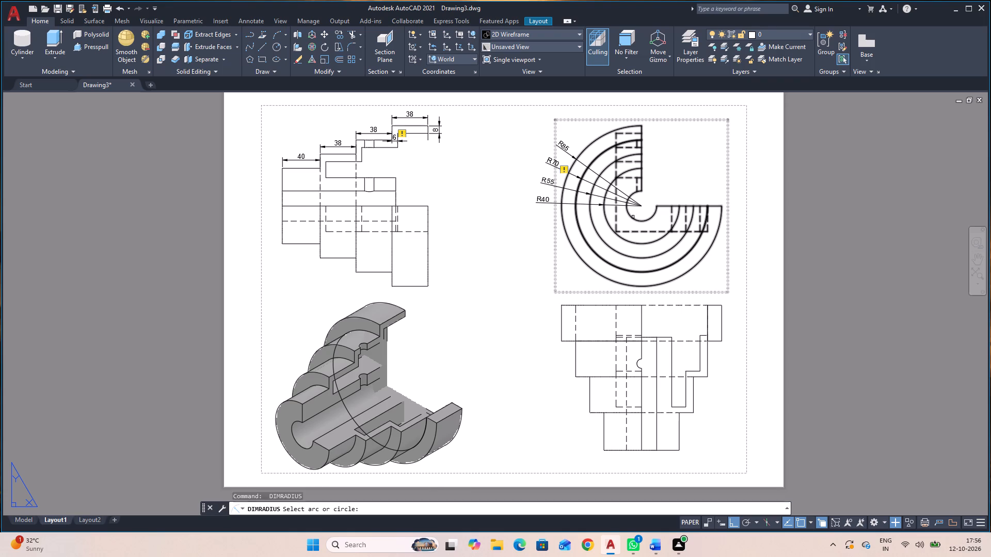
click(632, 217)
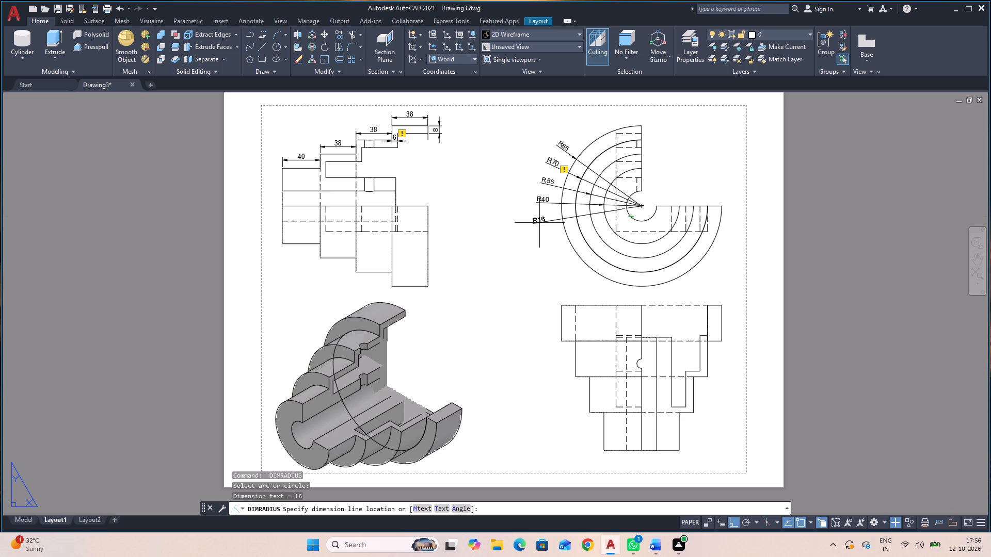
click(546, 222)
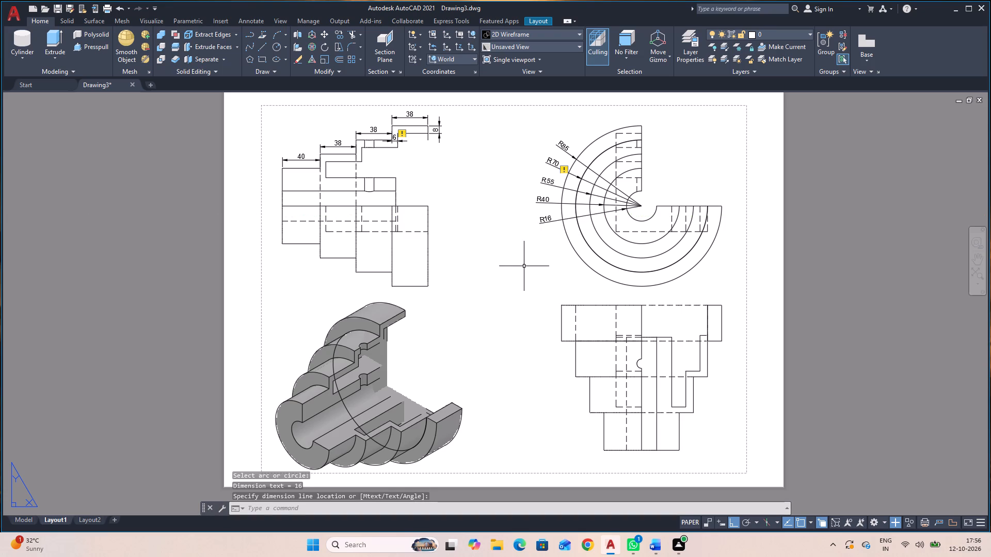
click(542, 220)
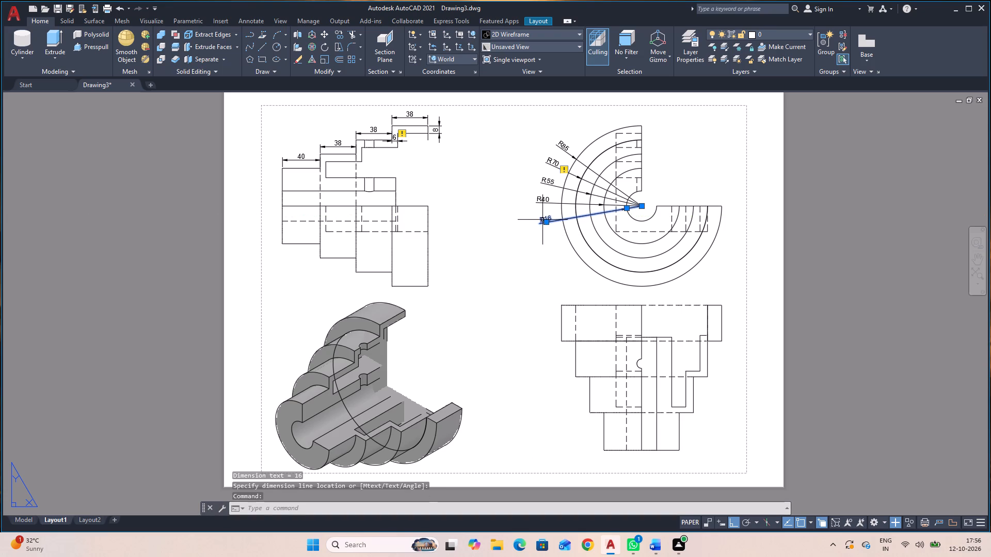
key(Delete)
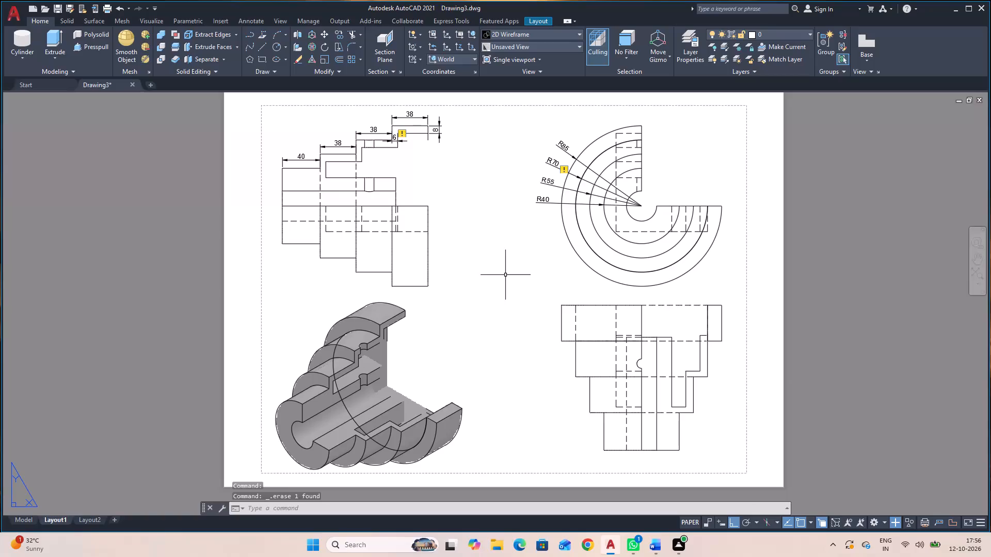
Add diameter dimensions to the central bore arc in the circular end view and to the small hole arc in the view below it.
text(DDI)
key(space)
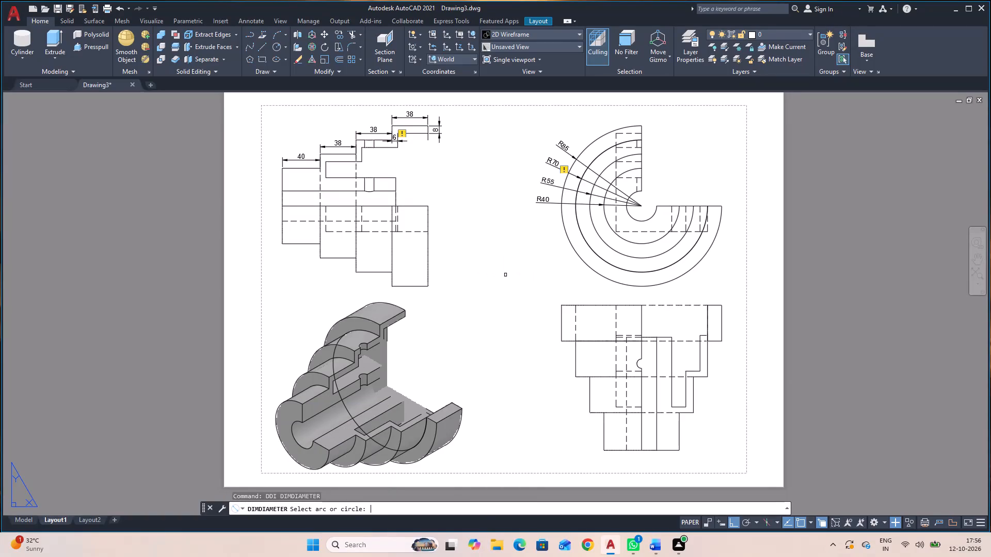
click(632, 217)
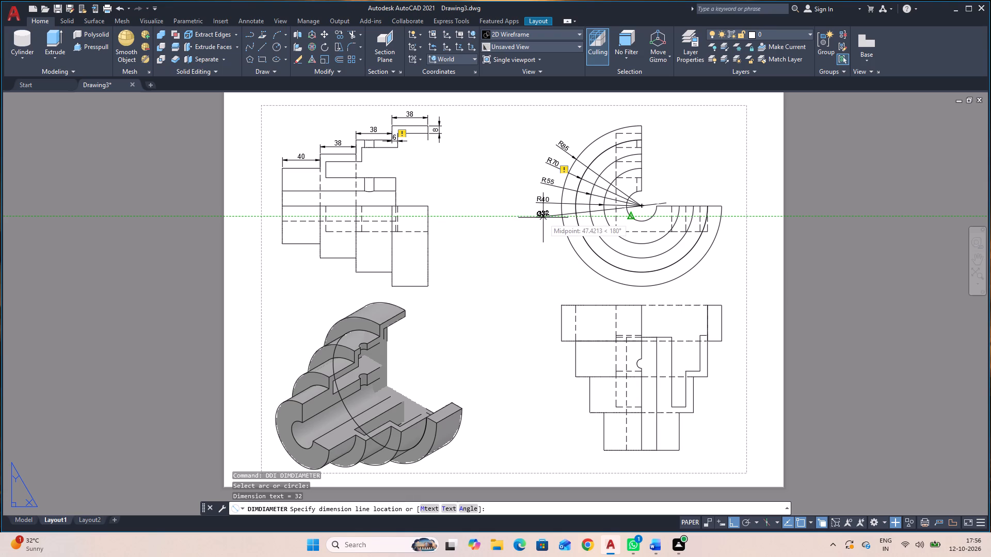
click(542, 218)
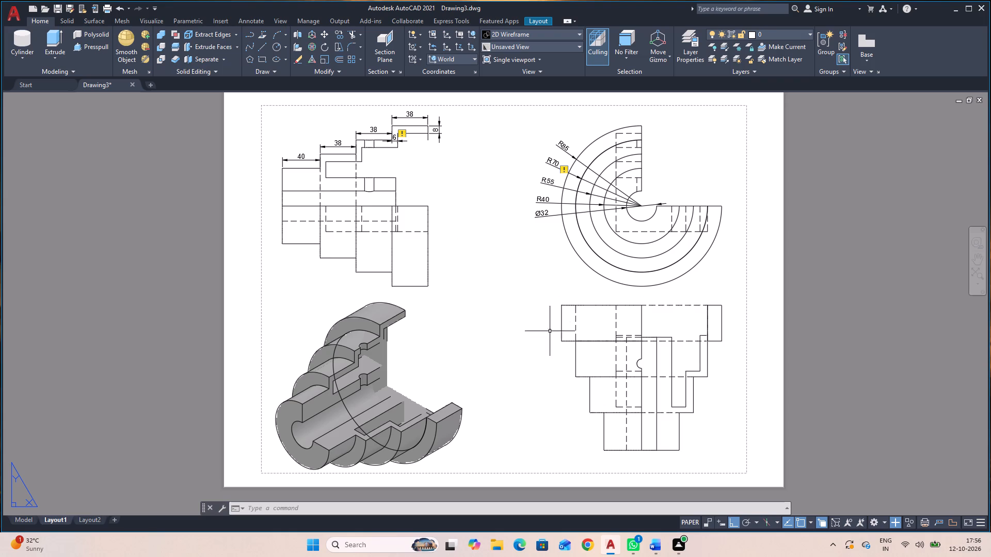
key(space)
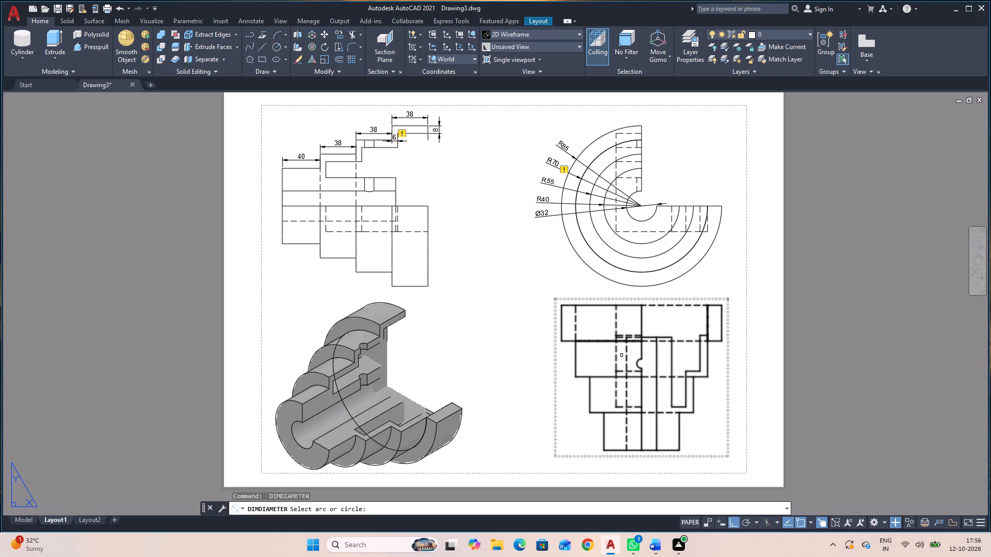
click(637, 362)
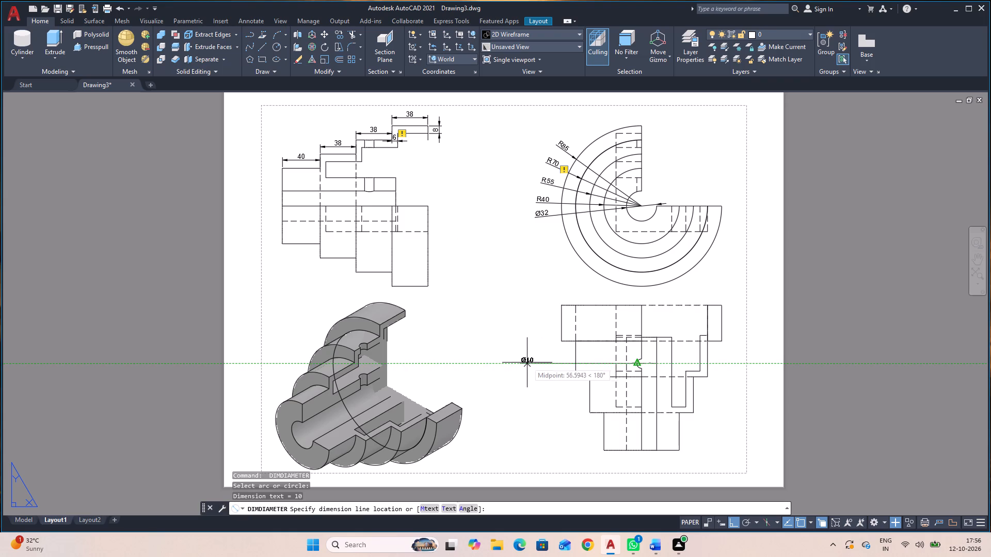
click(547, 362)
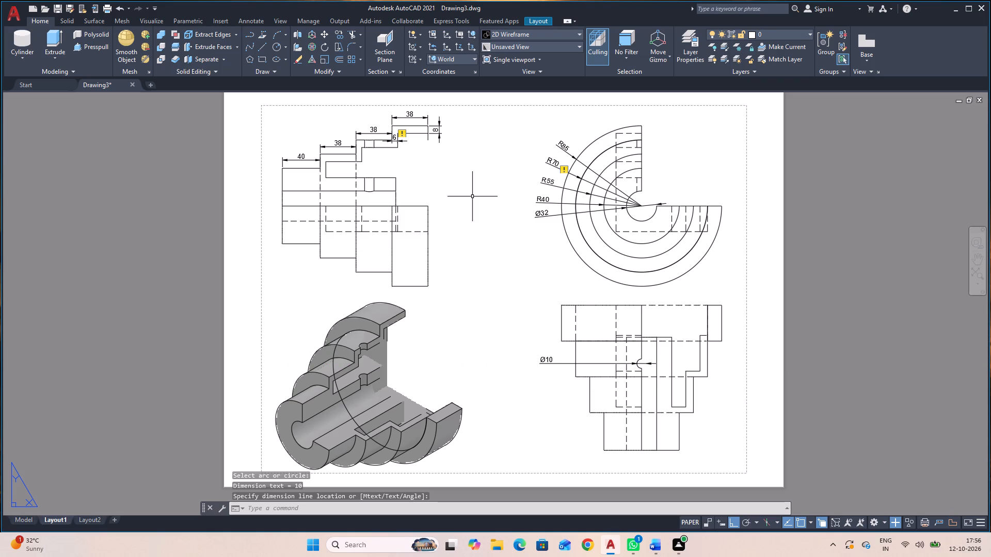
key(space)
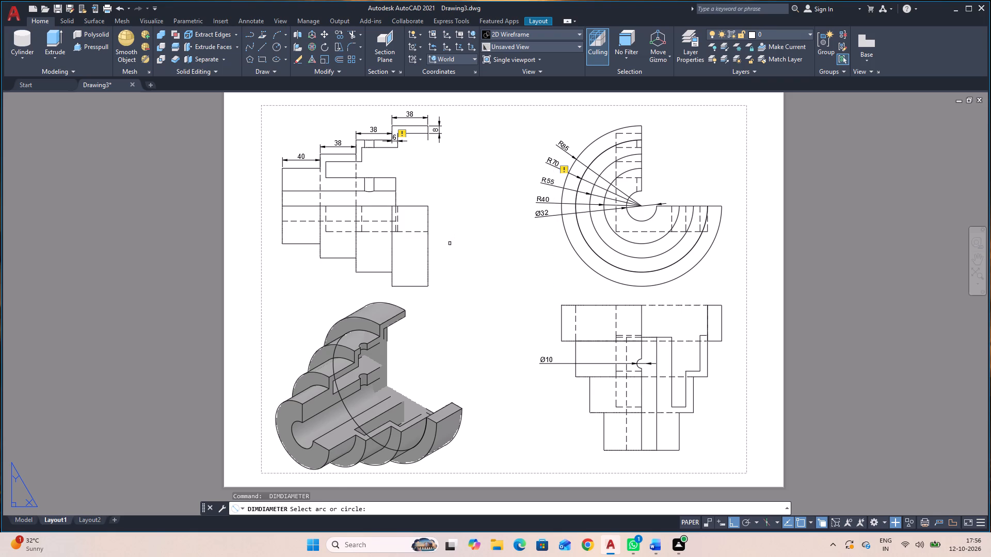
key(Escape)
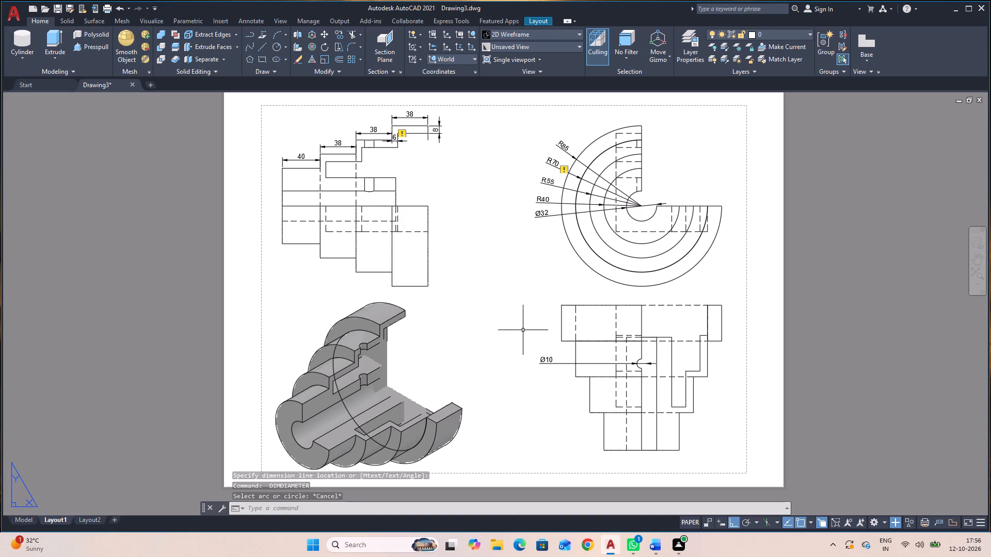
Add aligned dimensions in the side view for the small hole's distance from the hub's inner end and for the full bore length.
text(DA)
text(L)
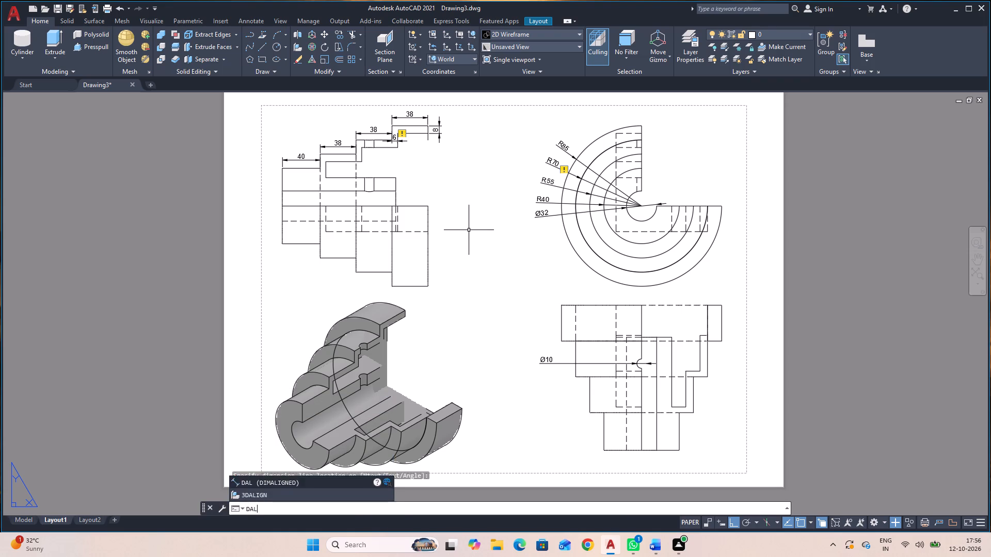
key(space)
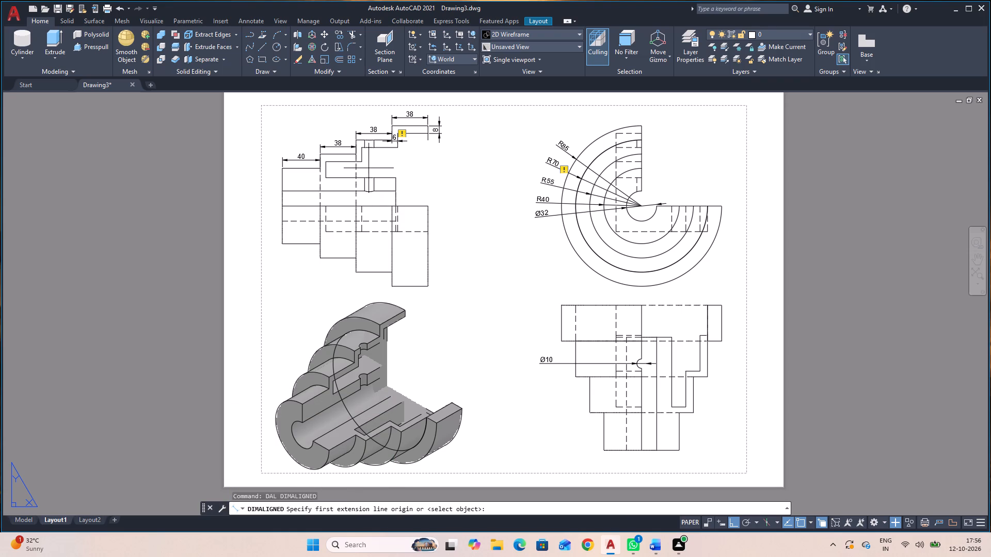
click(373, 177)
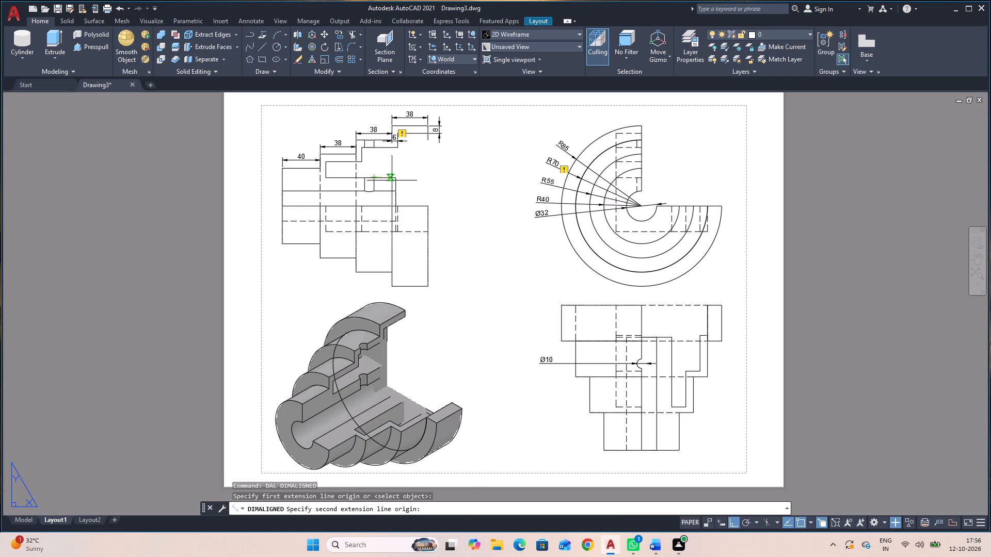
click(398, 176)
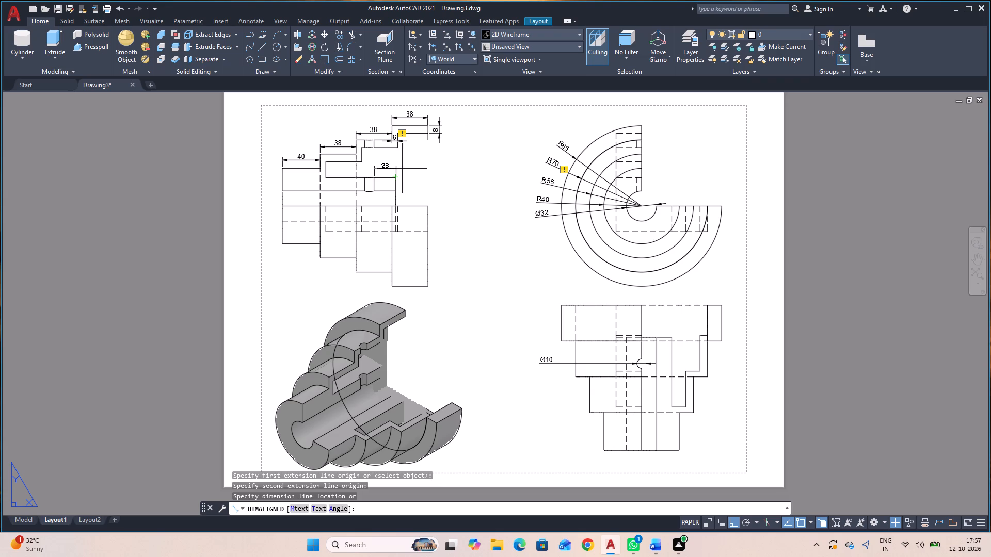
click(403, 169)
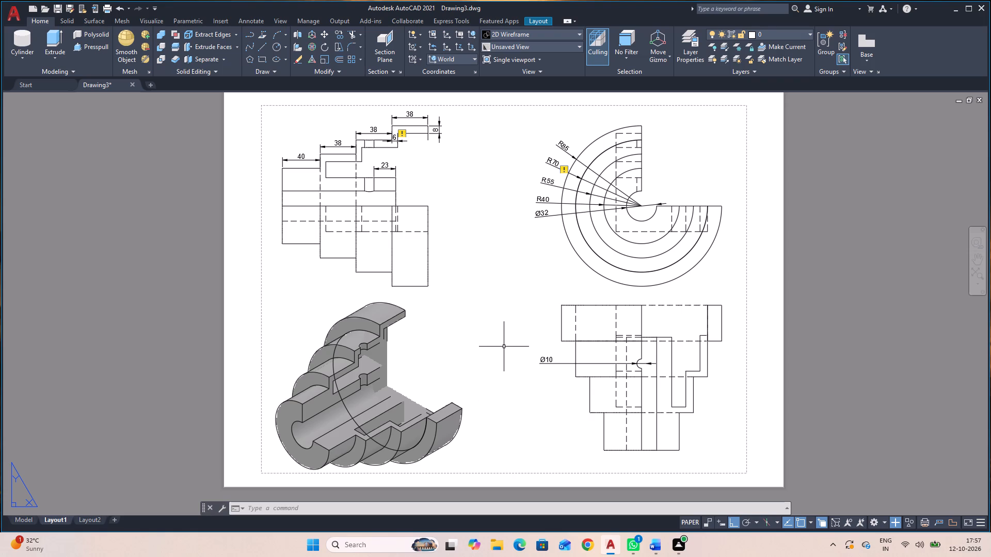
key(space)
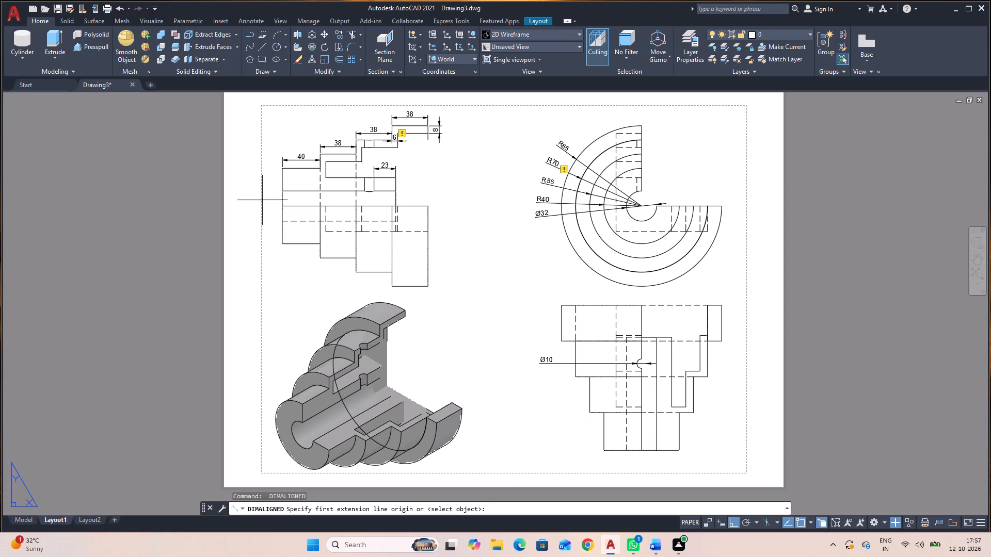
click(285, 192)
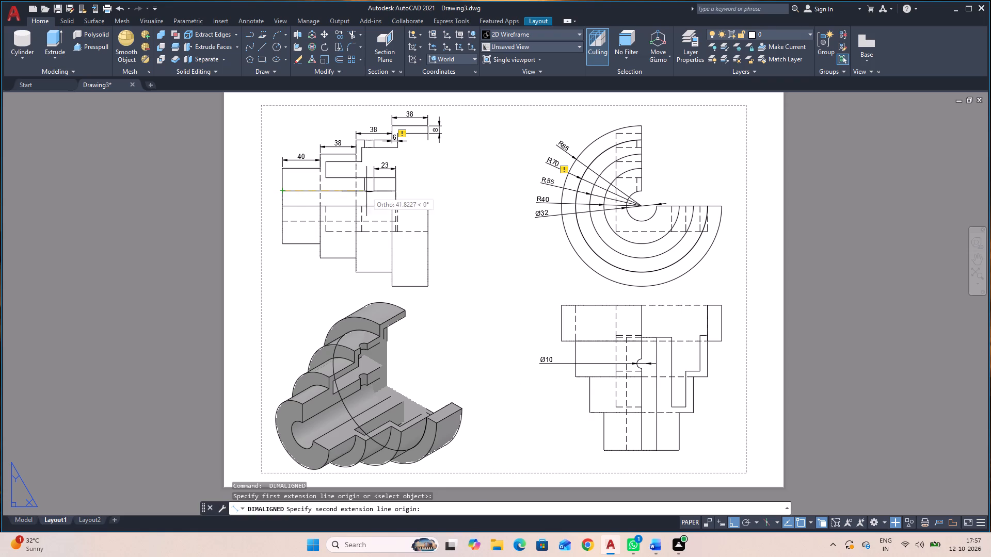
click(397, 190)
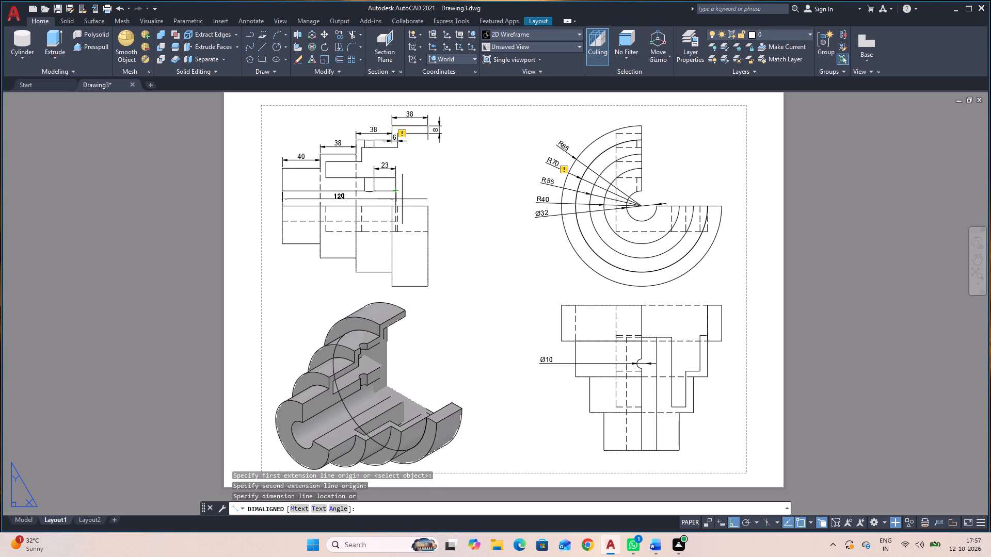
click(410, 200)
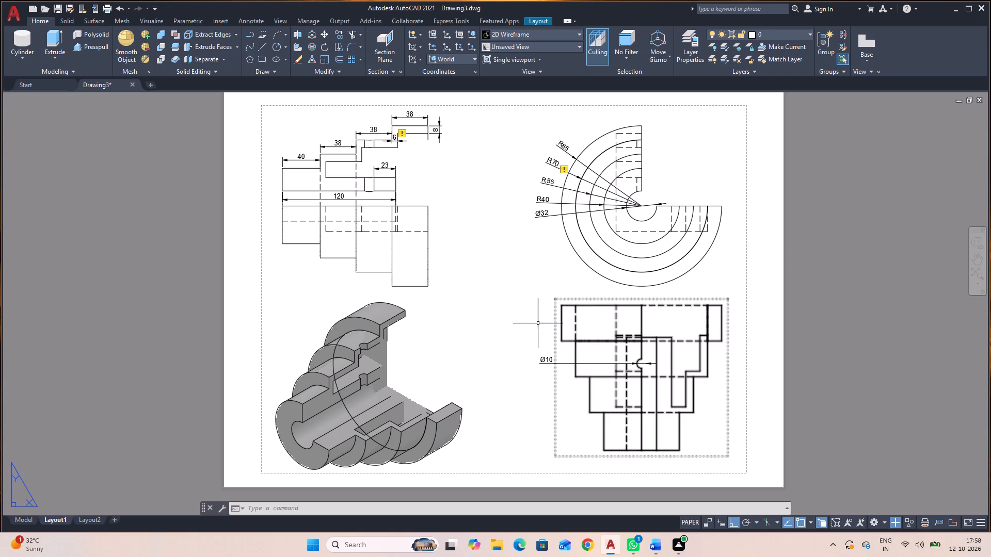
Set up a plot of Layout1 with the DWG To PDF.pc3 plotter and the monochrome.ctb plot style table.
key(ctrl+p)
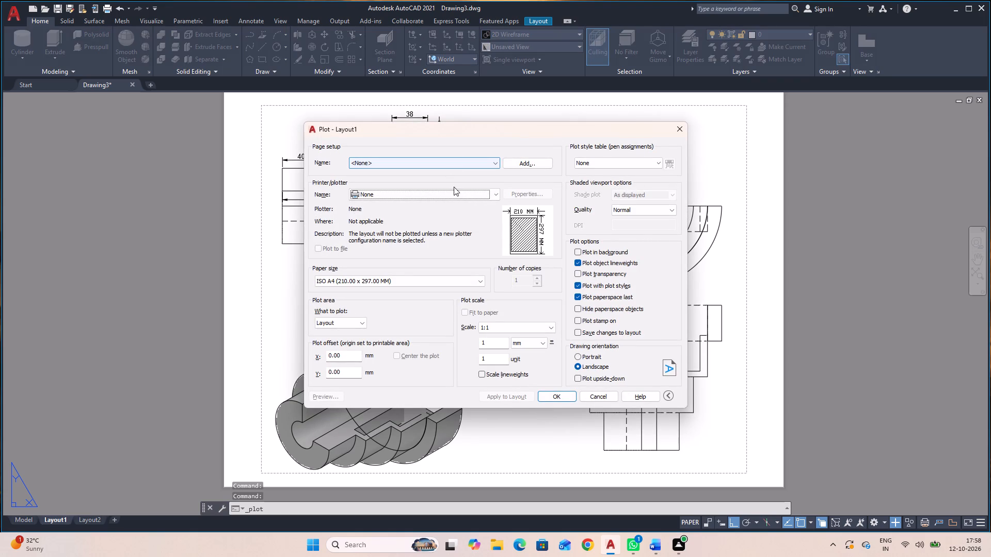
click(460, 195)
click(452, 304)
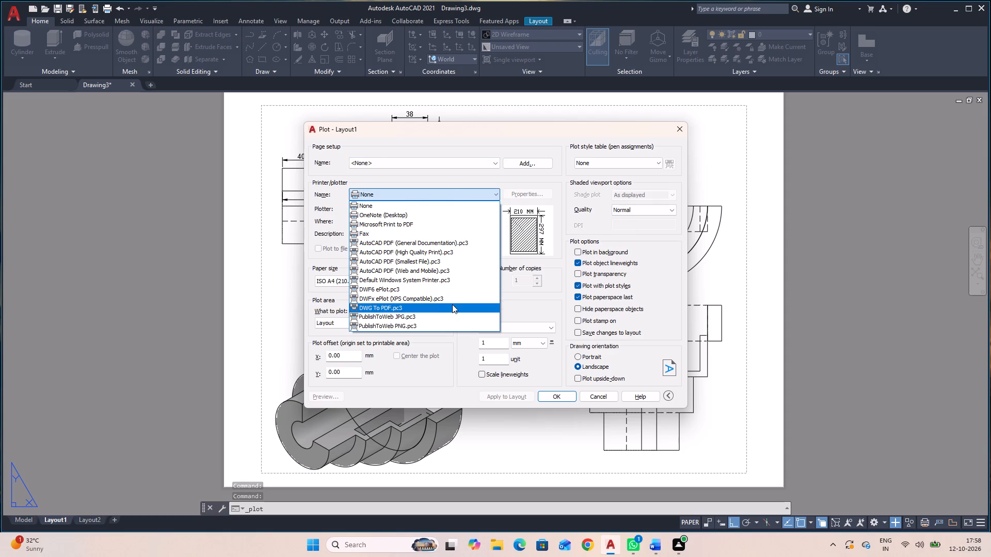
click(595, 165)
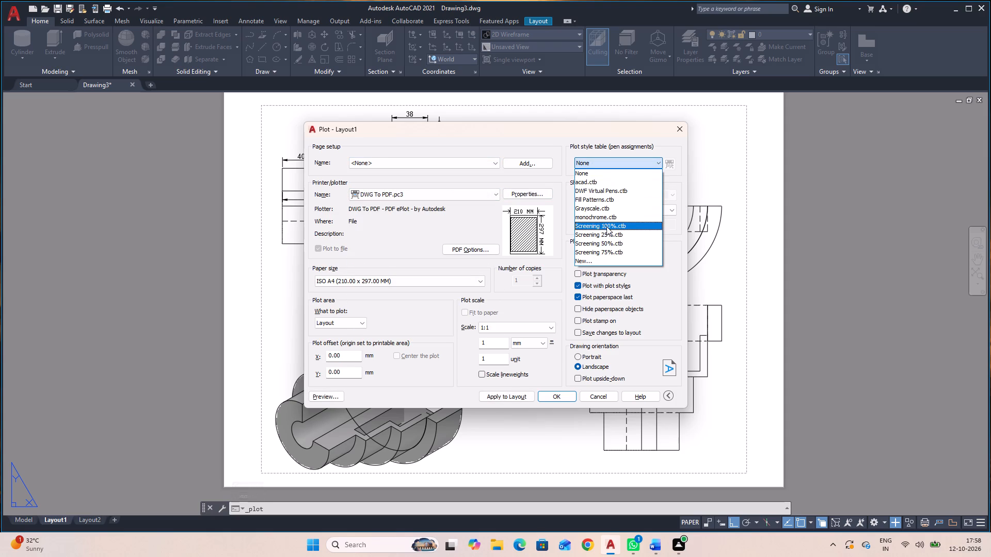
click(602, 216)
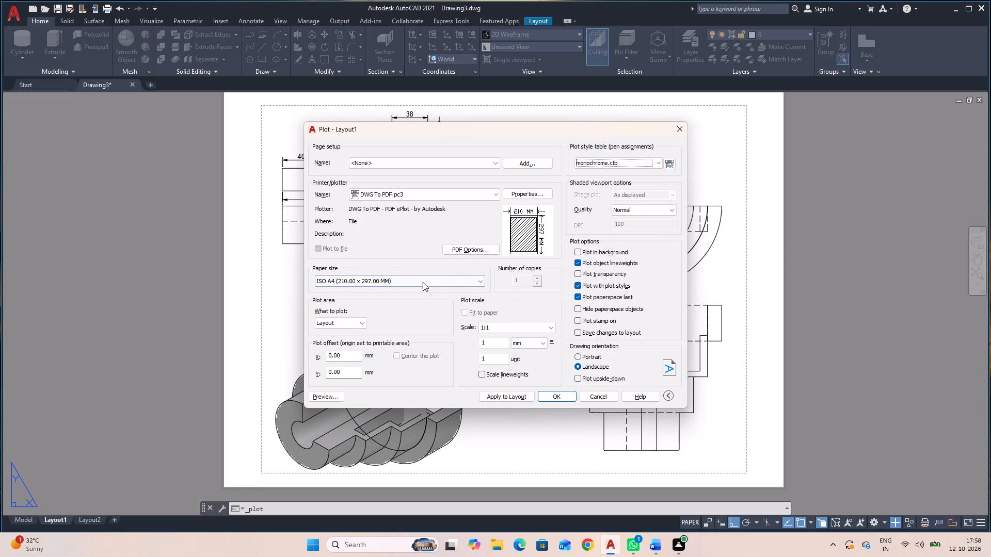
Set the plot area to a window enclosing all four views just outside the printable border, and centre the plot.
click(357, 323)
click(361, 351)
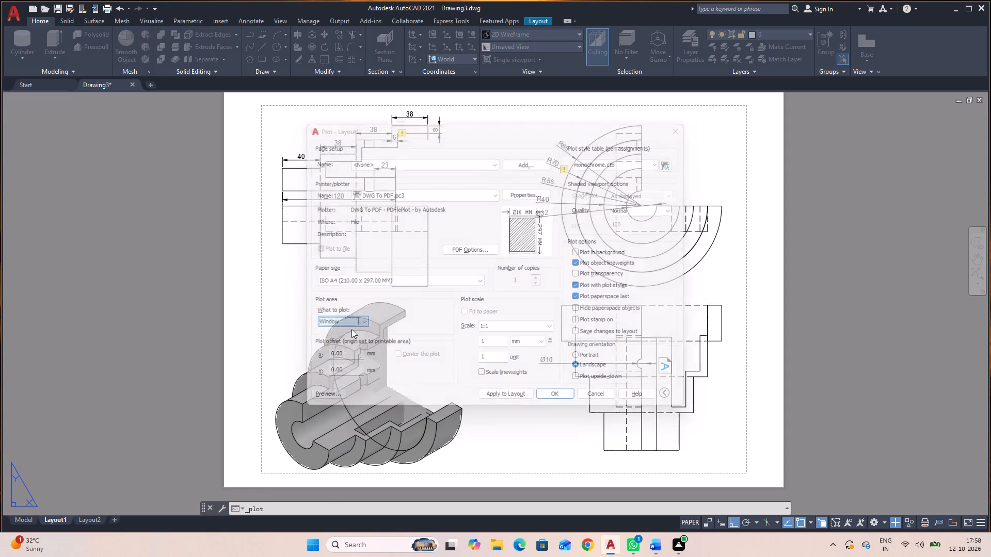
click(259, 102)
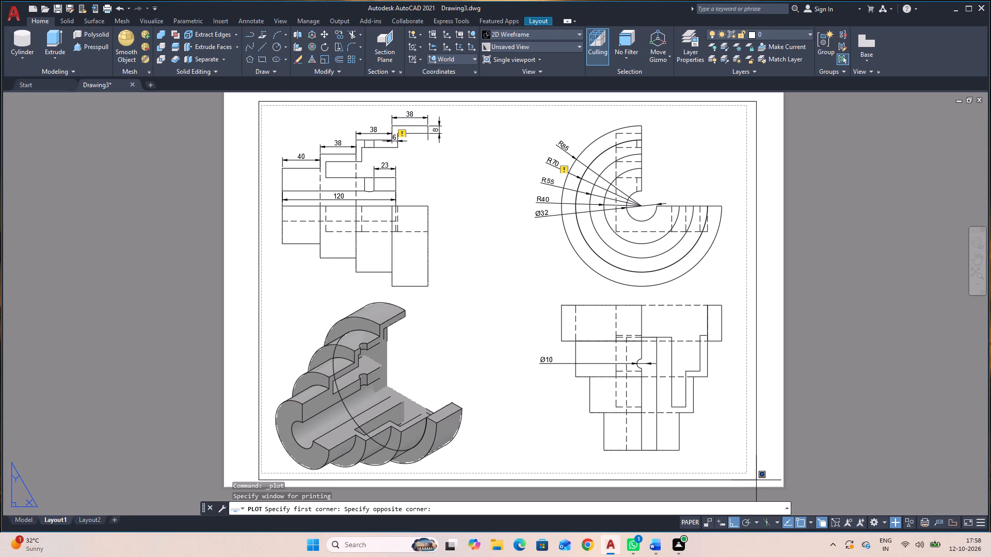
click(750, 477)
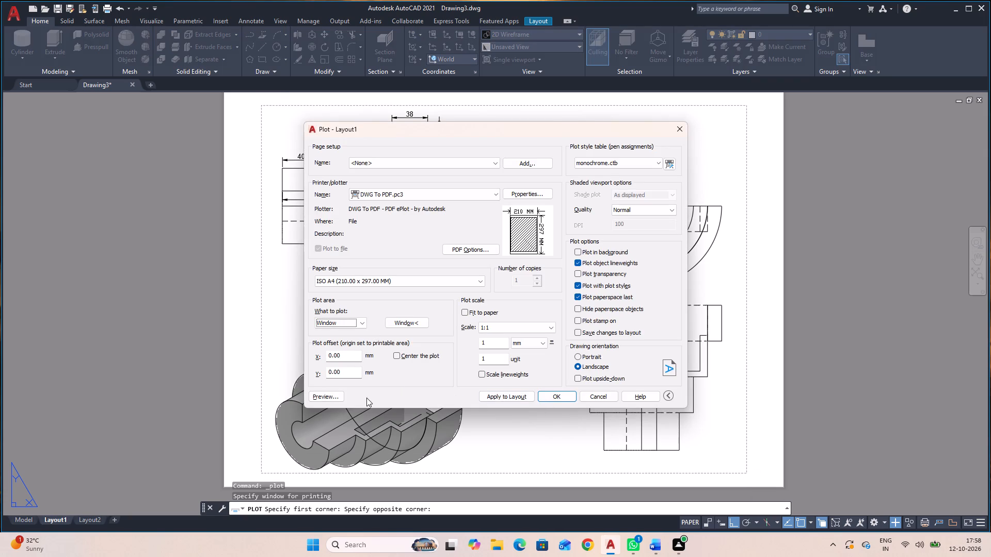
click(430, 359)
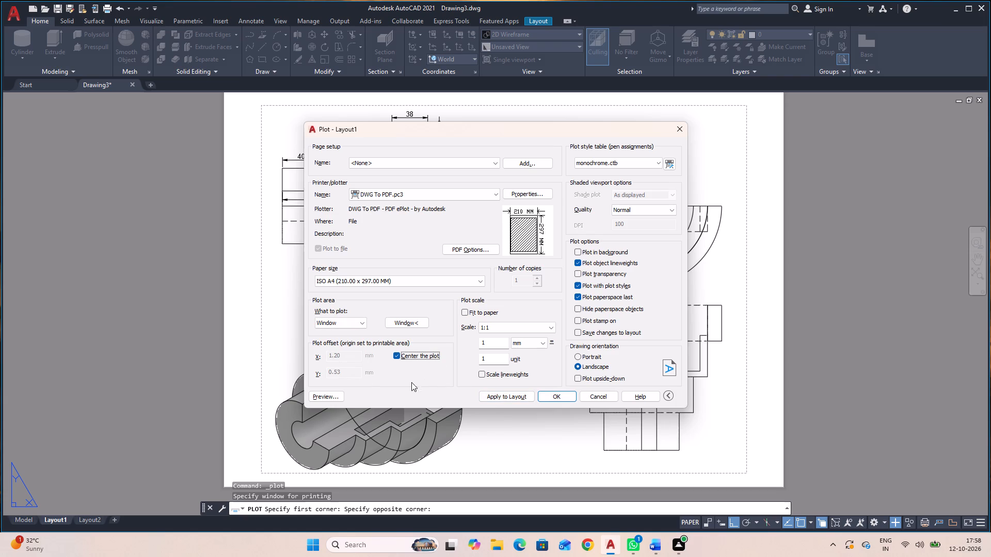
Plot the layout to a PDF named 28 3D in the Documents folder and close the PDF viewer that opens.
click(562, 392)
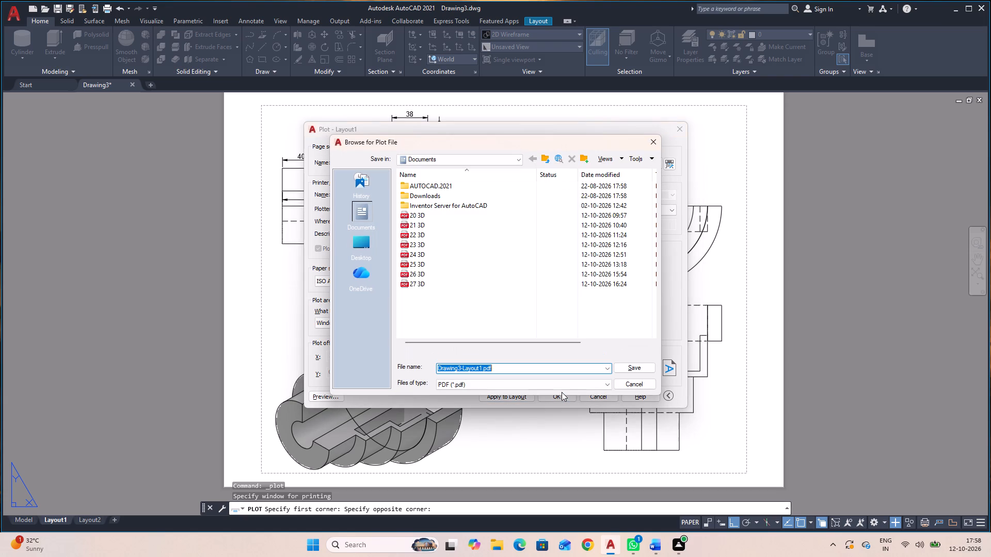
click(562, 367)
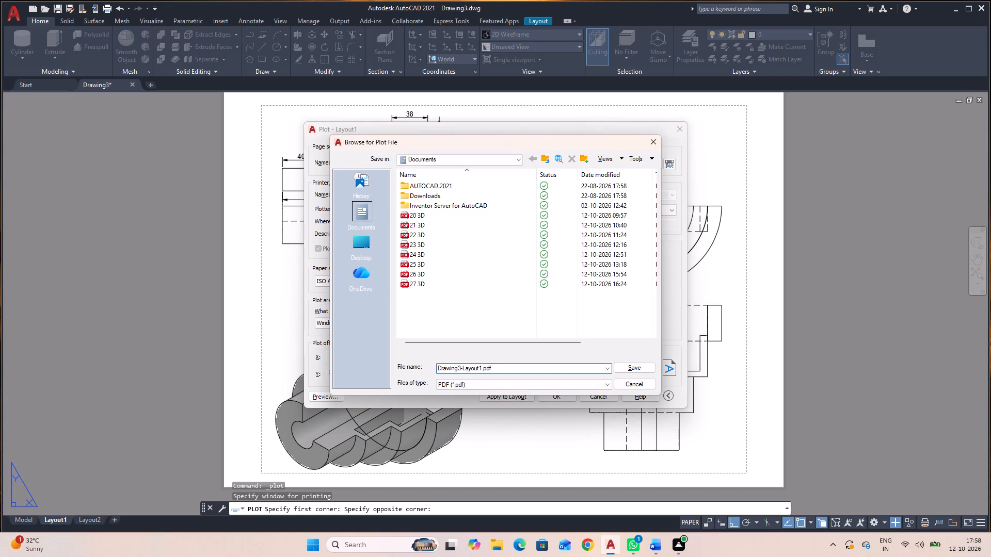
key(BackSpace)
key(BackSpace)
key(BackSpace)
key(BackSpace)
key(BackSpace)
key(BackSpace)
key(BackSpace)
key(BackSpace)
key(BackSpace)
key(BackSpace)
key(BackSpace)
key(BackSpace)
key(BackSpace)
key(BackSpace)
key(BackSpace)
key(BackSpace)
key(BackSpace)
key(BackSpace)
key(BackSpace)
key(BackSpace)
text(26)
key(BackSpace)
key(8)
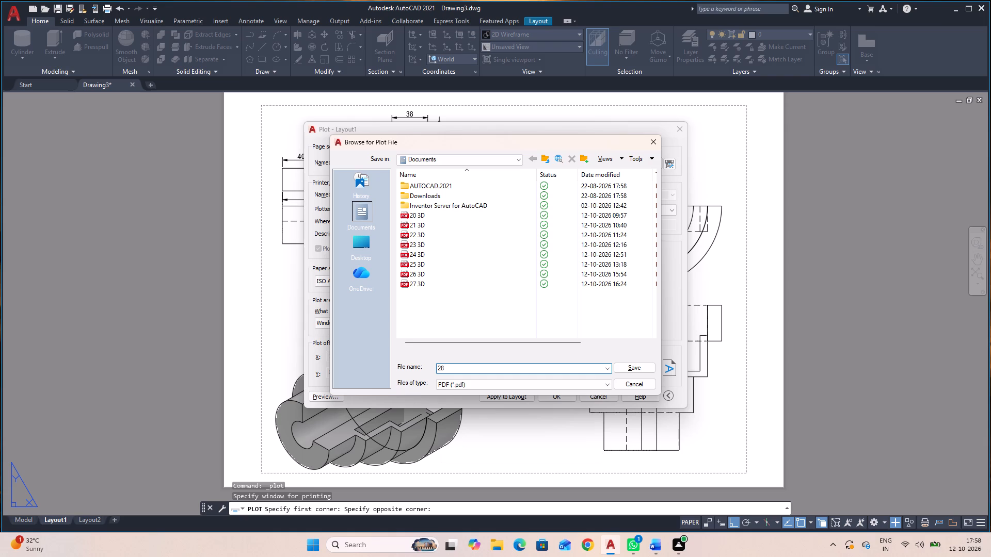
key(space)
text(3D)
click(630, 370)
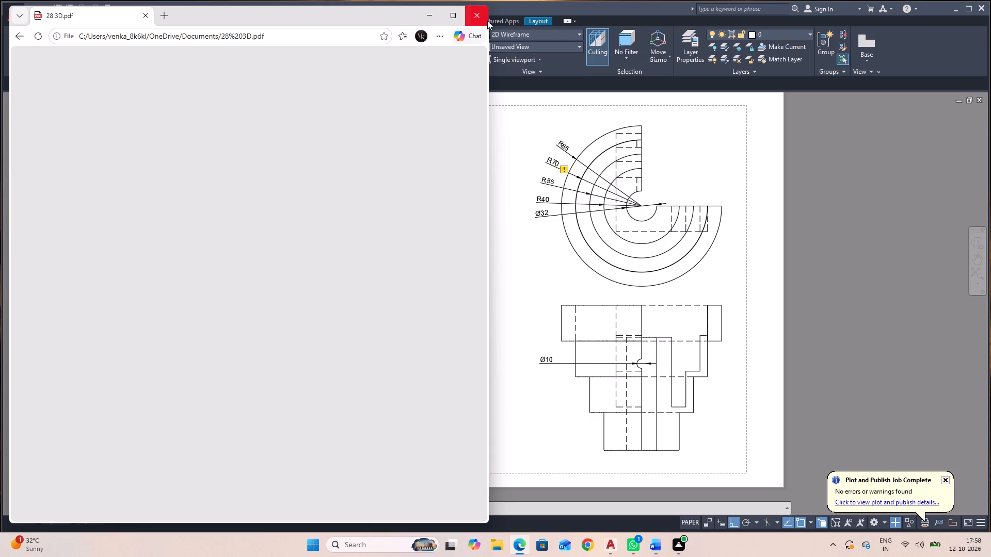
click(476, 19)
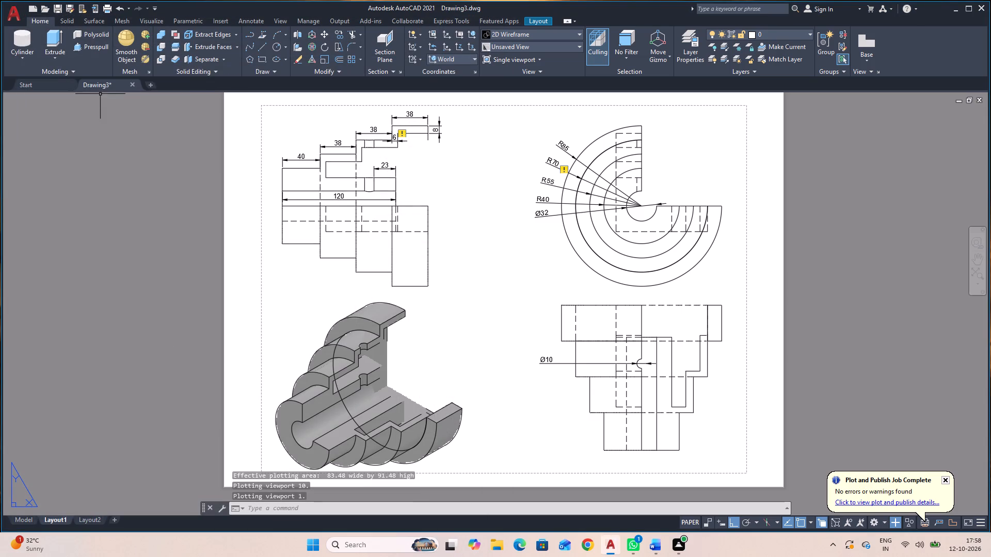
Return to model space and save the drawing in the Documents folder as 28 3D in AutoCAD 2018 Drawing format.
click(22, 521)
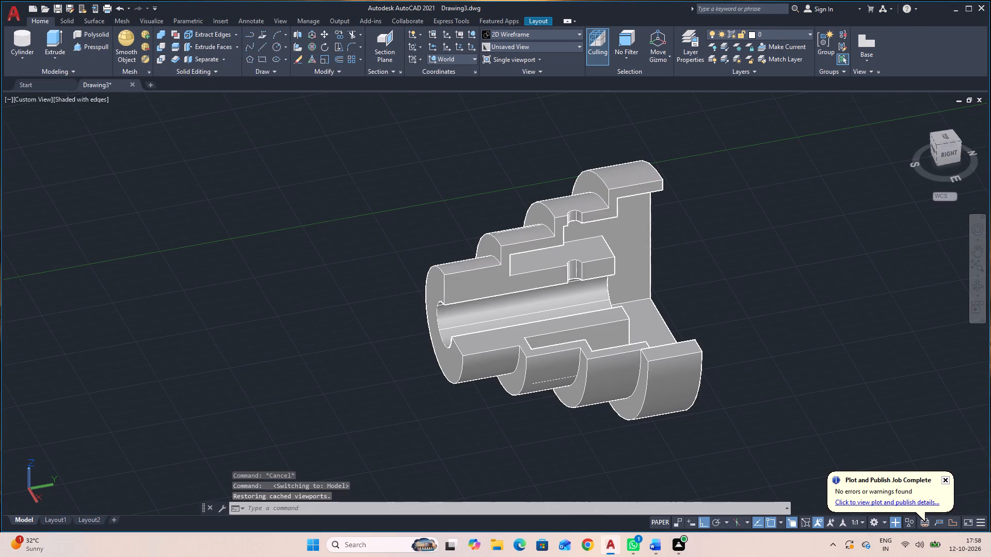
key(ctrl+s)
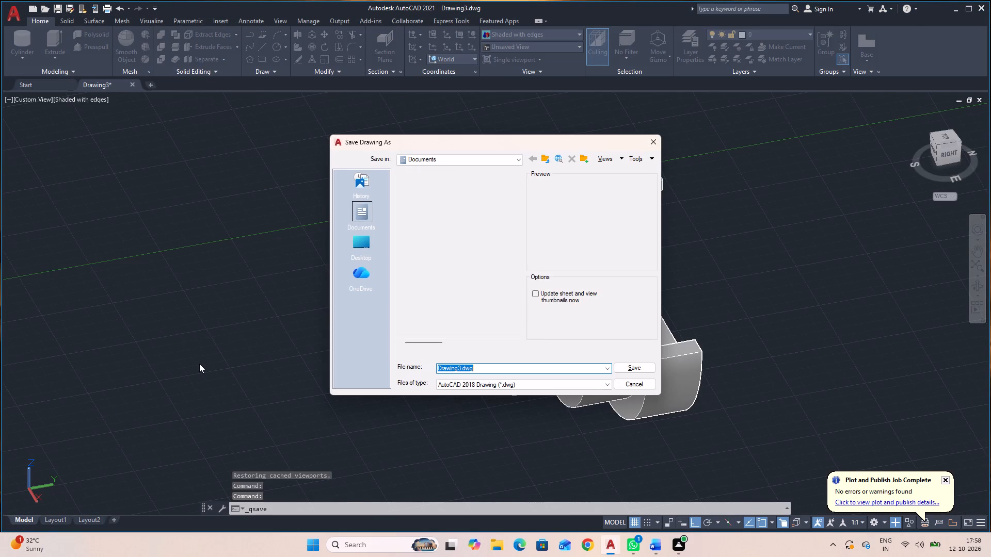
key(2)
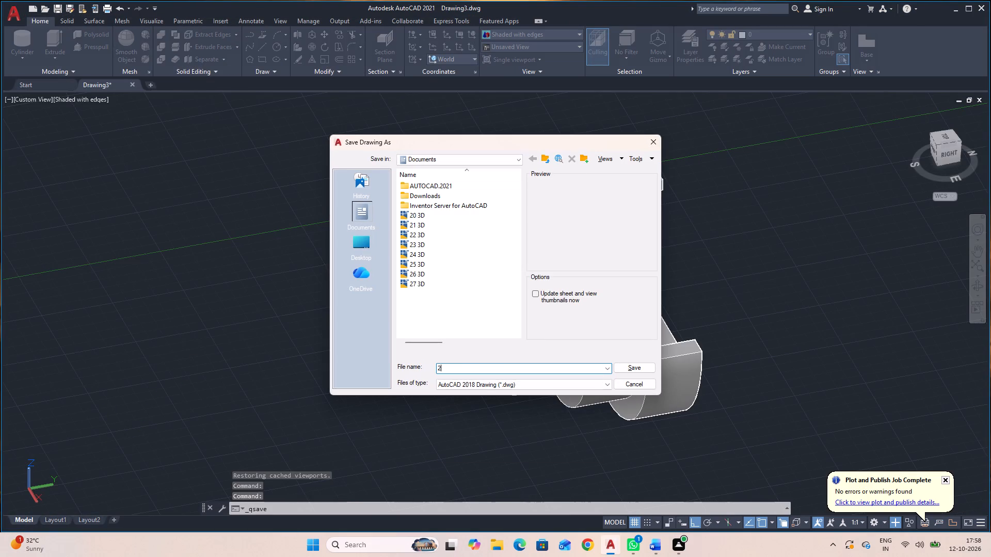
key(8)
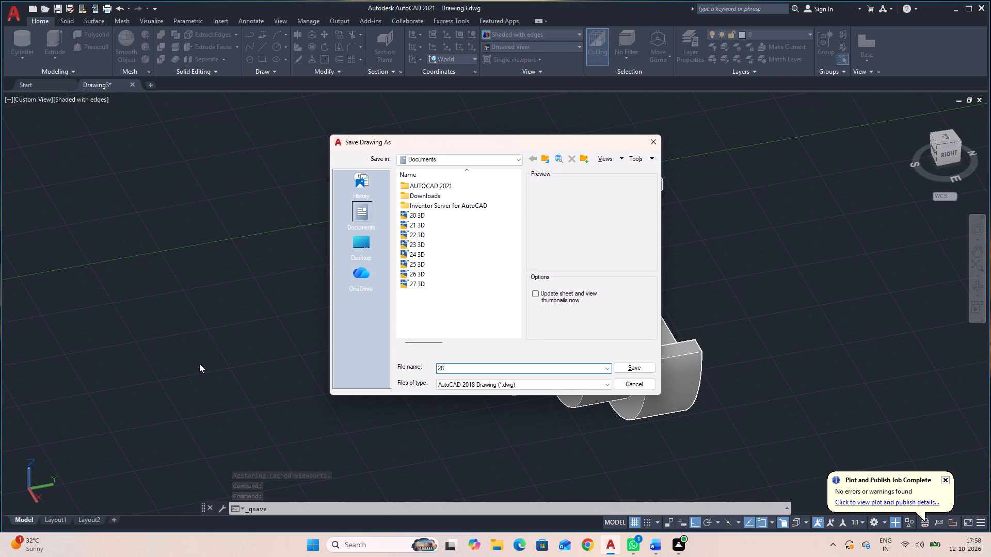
key(space)
text(3D)
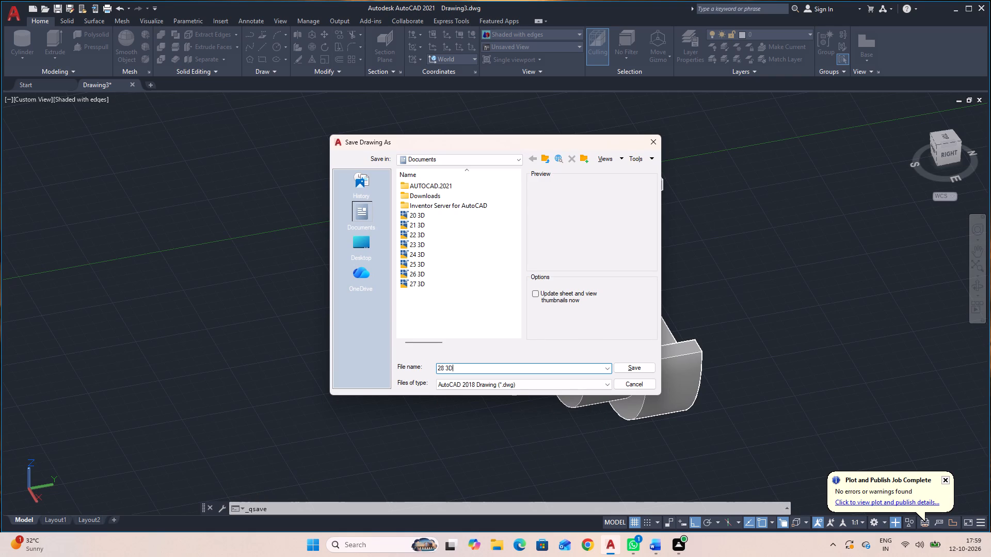
click(629, 365)
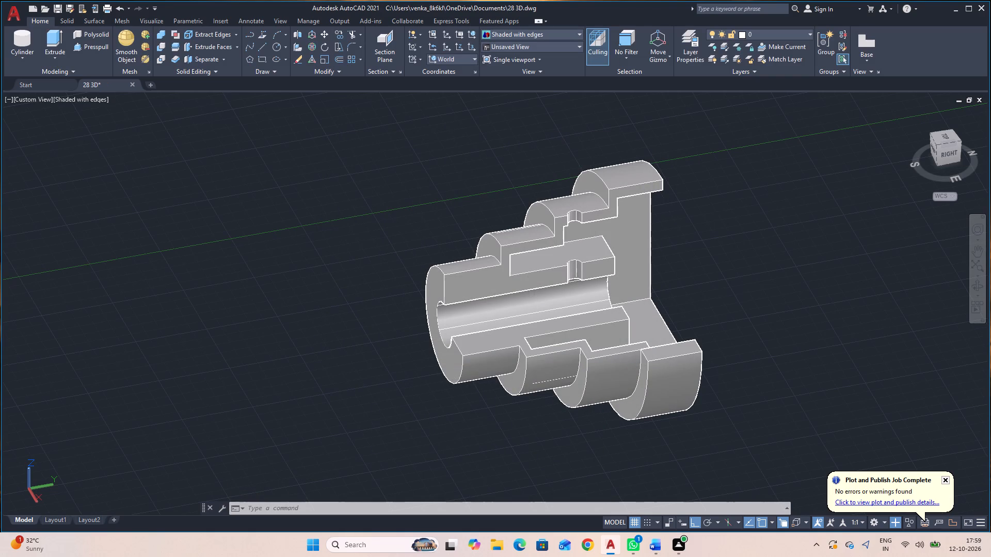